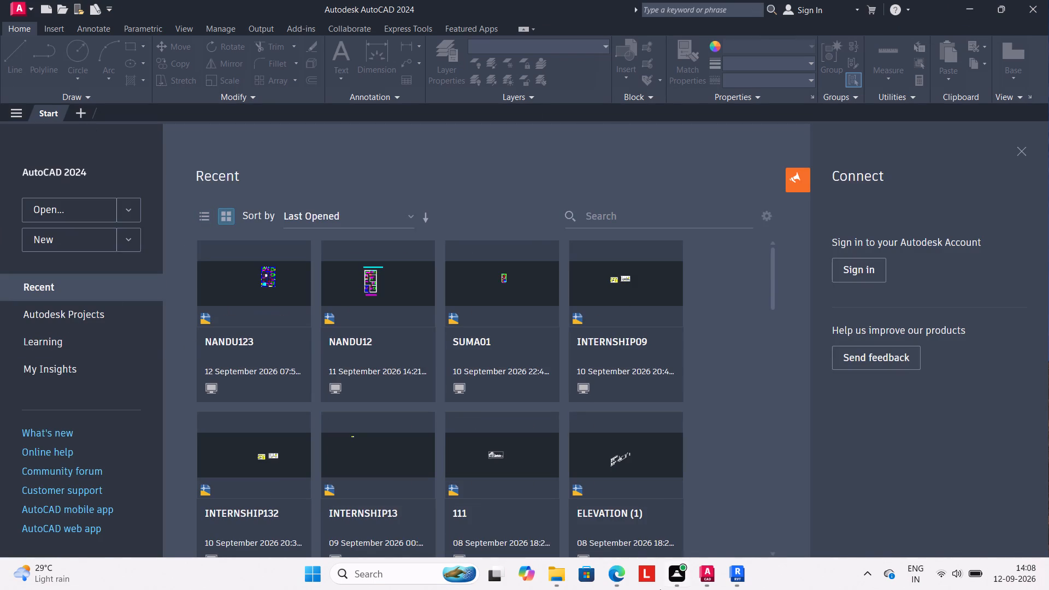
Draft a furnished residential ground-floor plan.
Create a new blank drawing.
click(90, 245)
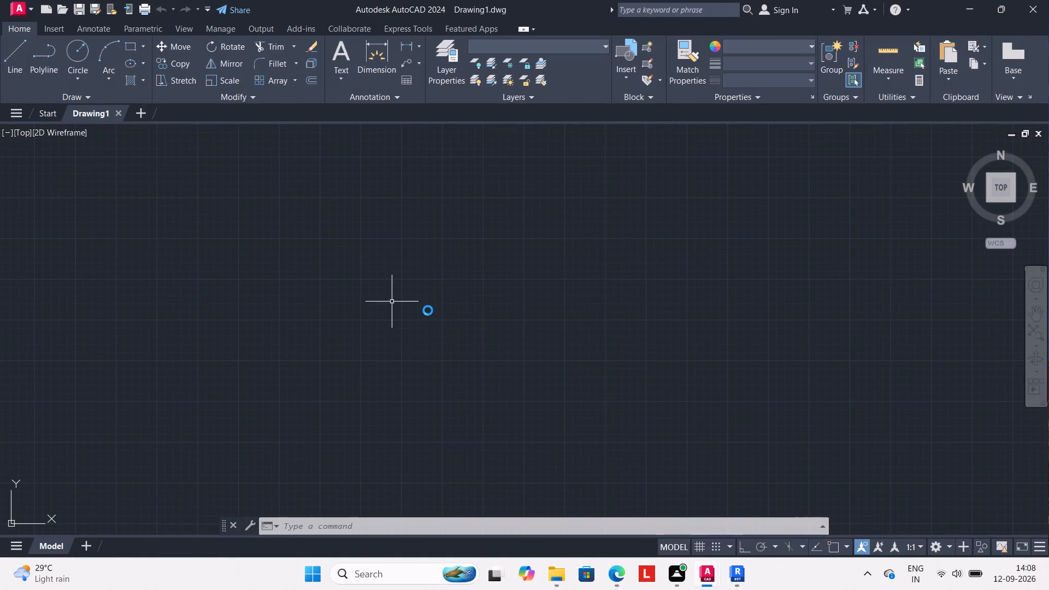
In the Open and Save options, set the application menu's number of recently-used files to 9.
text(OP)
key(Return)
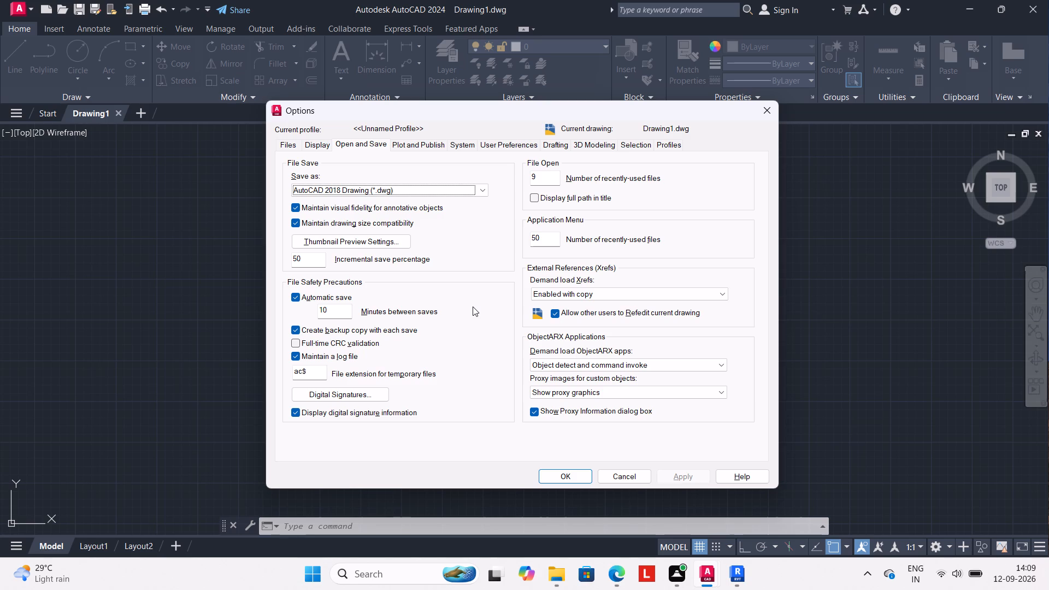
click(553, 241)
key(9)
key(BackSpace)
key(BackSpace)
key(BackSpace)
text(09)
key(BackSpace)
key(BackSpace)
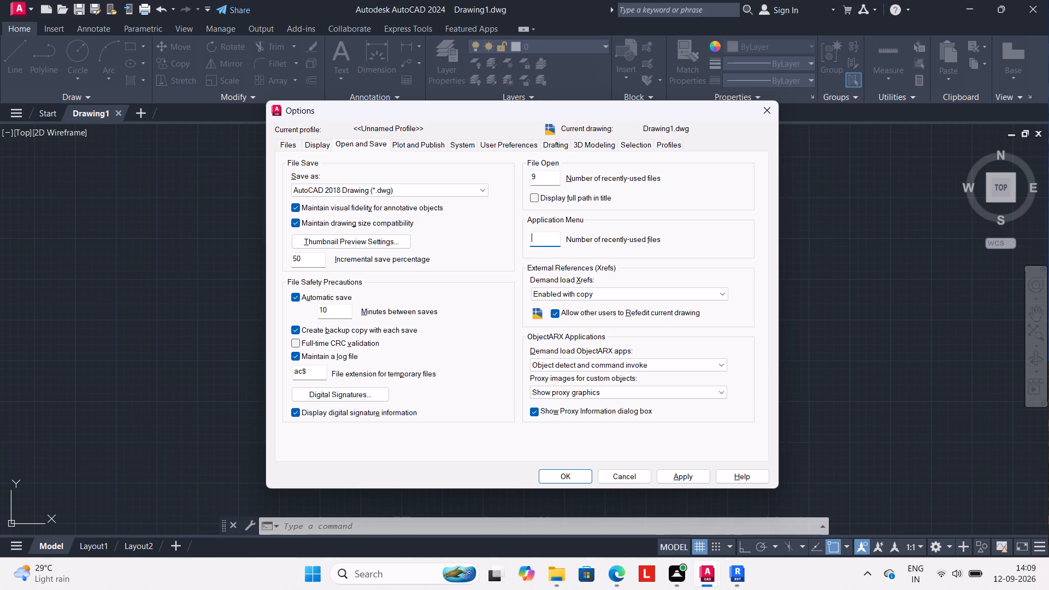
key(9)
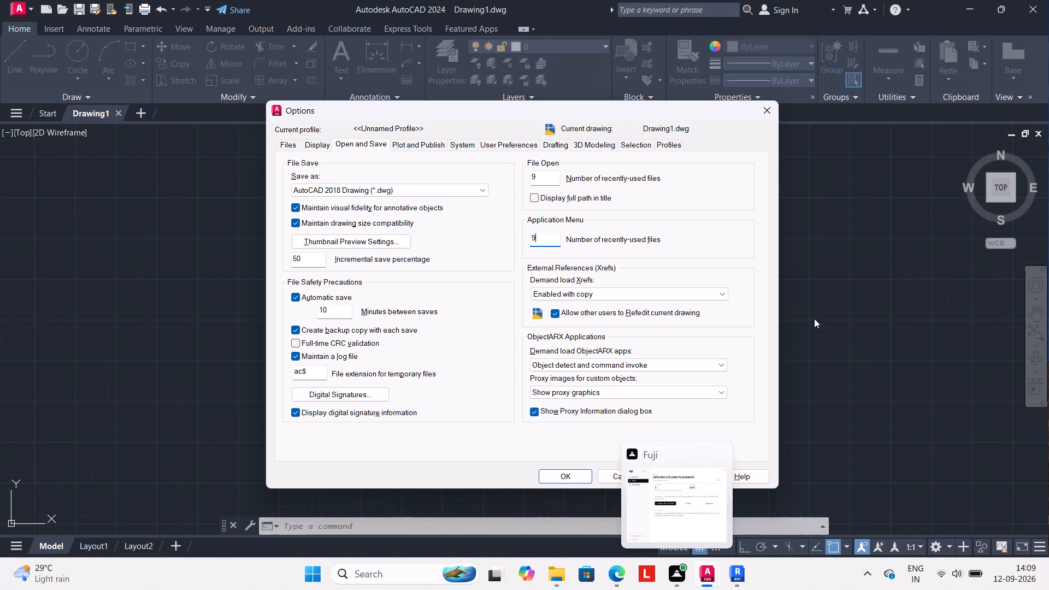
click(689, 478)
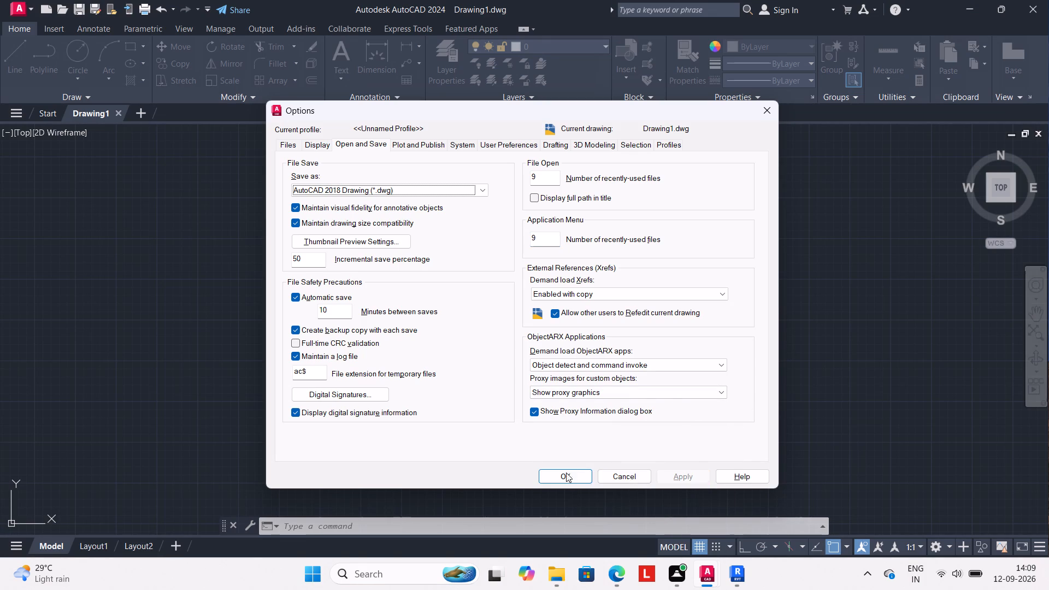
click(563, 474)
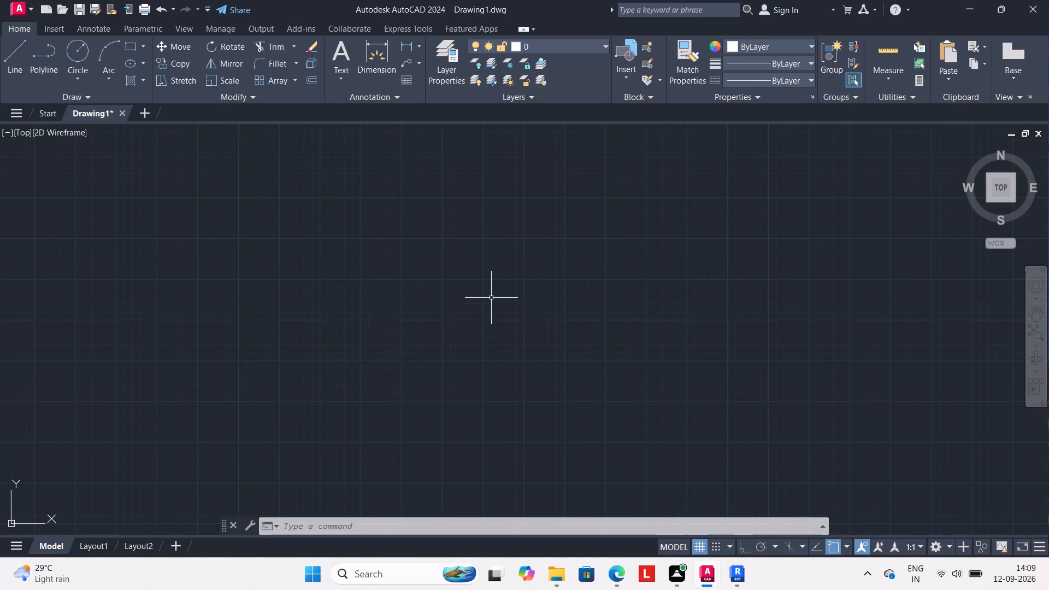
Set the drawing units to Engineering length with 0'-0.0" precision and an insertion scale in inches.
text(UN)
key(Return)
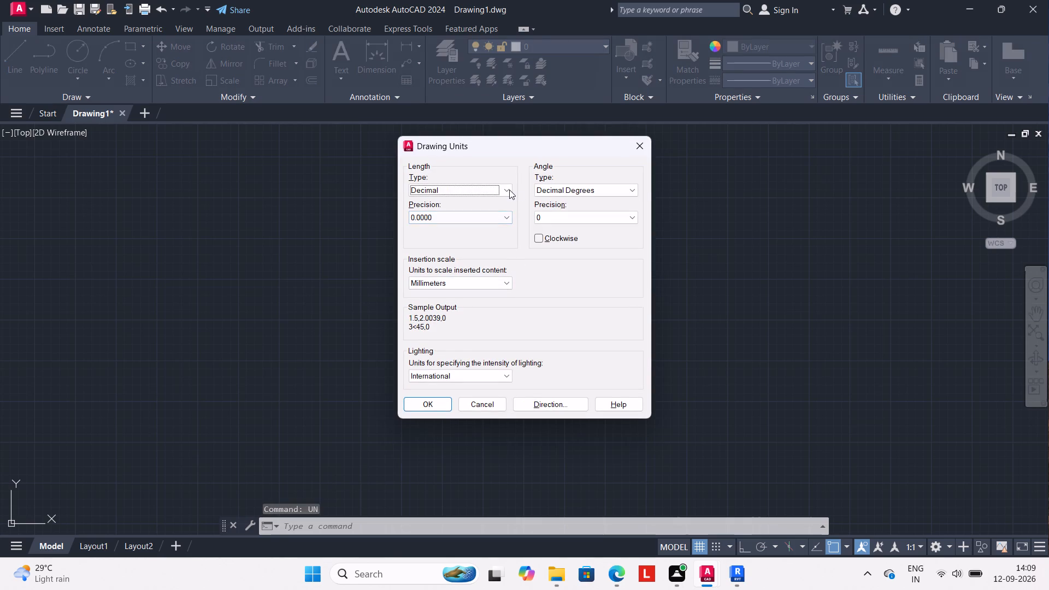
click(509, 190)
click(500, 217)
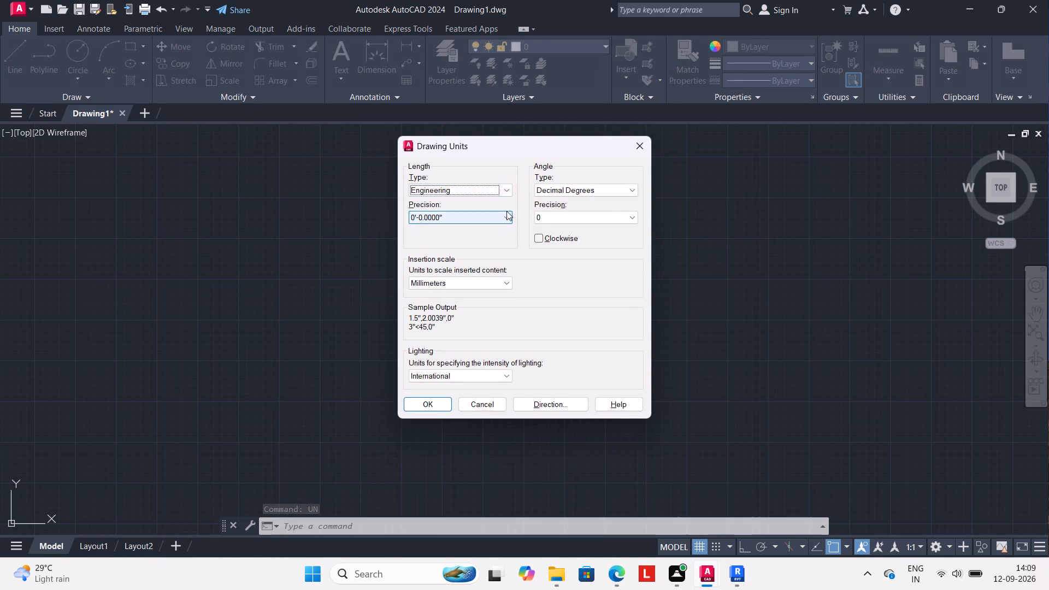
click(507, 213)
click(484, 237)
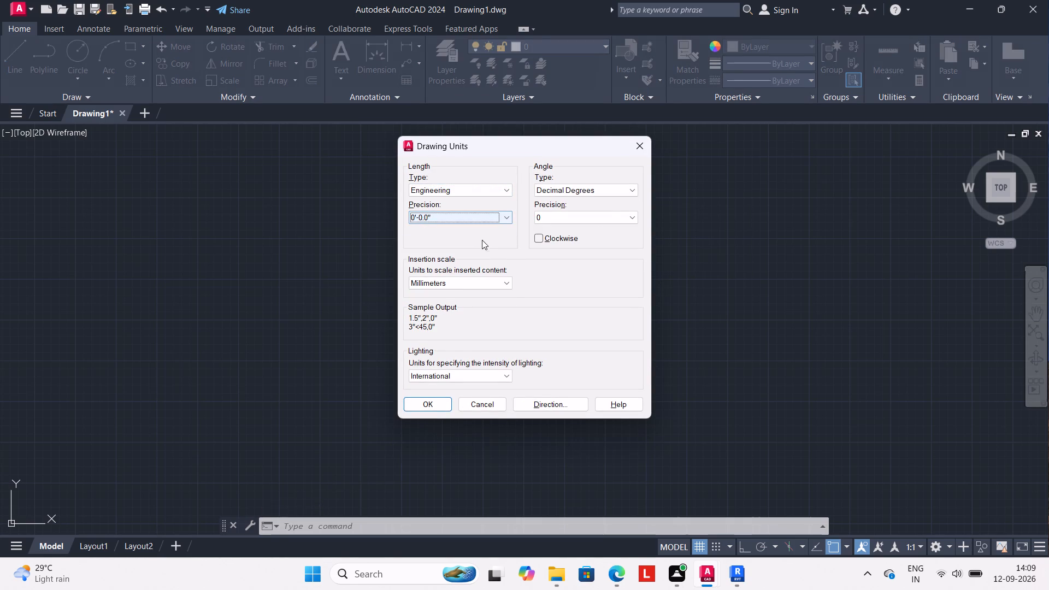
click(506, 282)
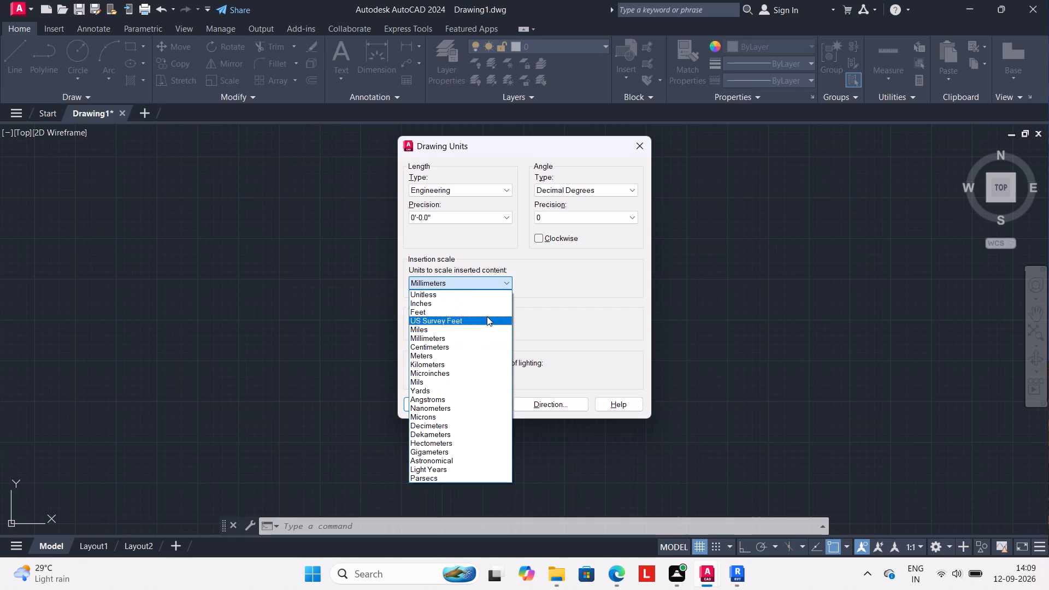
click(487, 305)
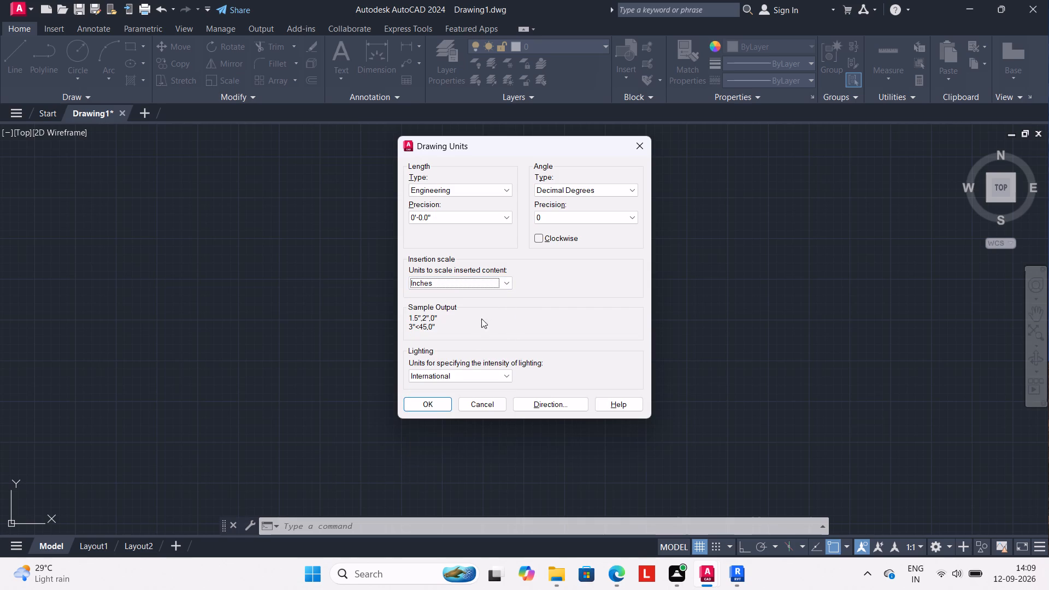
click(436, 401)
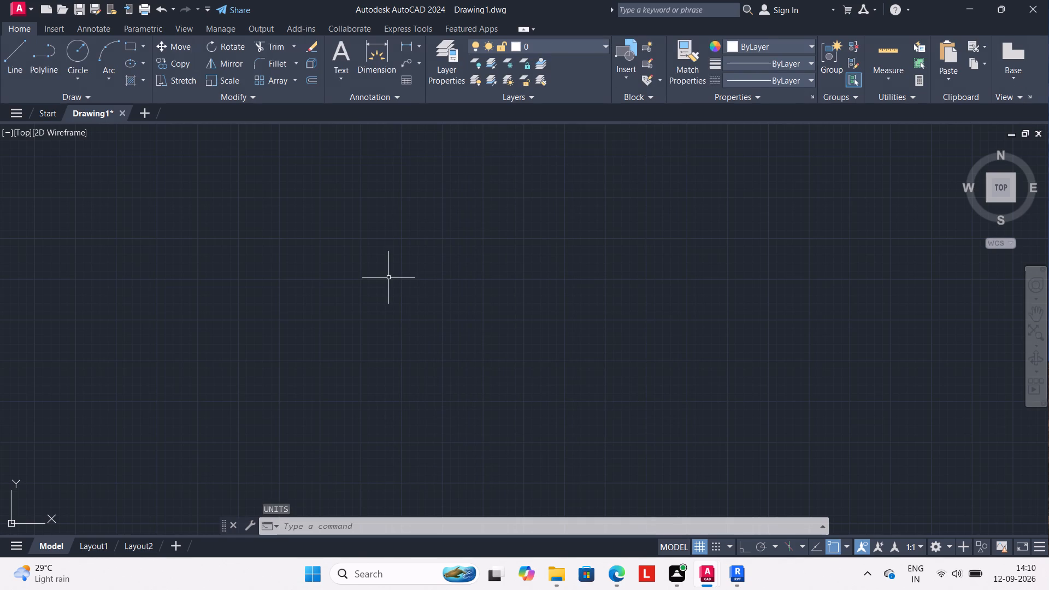
In the drafting settings, disable grid display beyond the limits, switching snap mode on and back off.
text(DS)
key(Return)
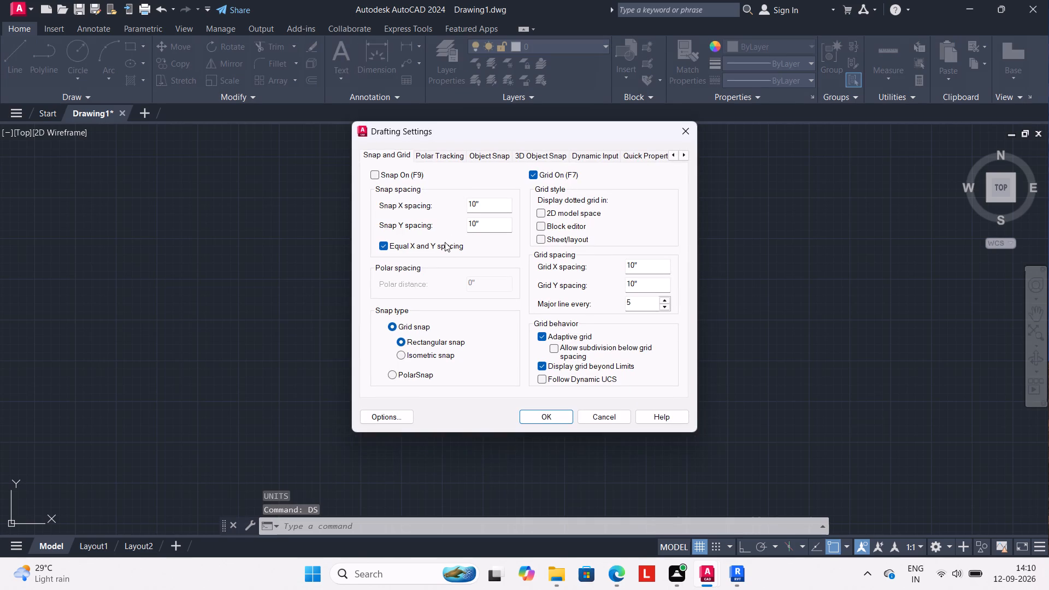
click(544, 367)
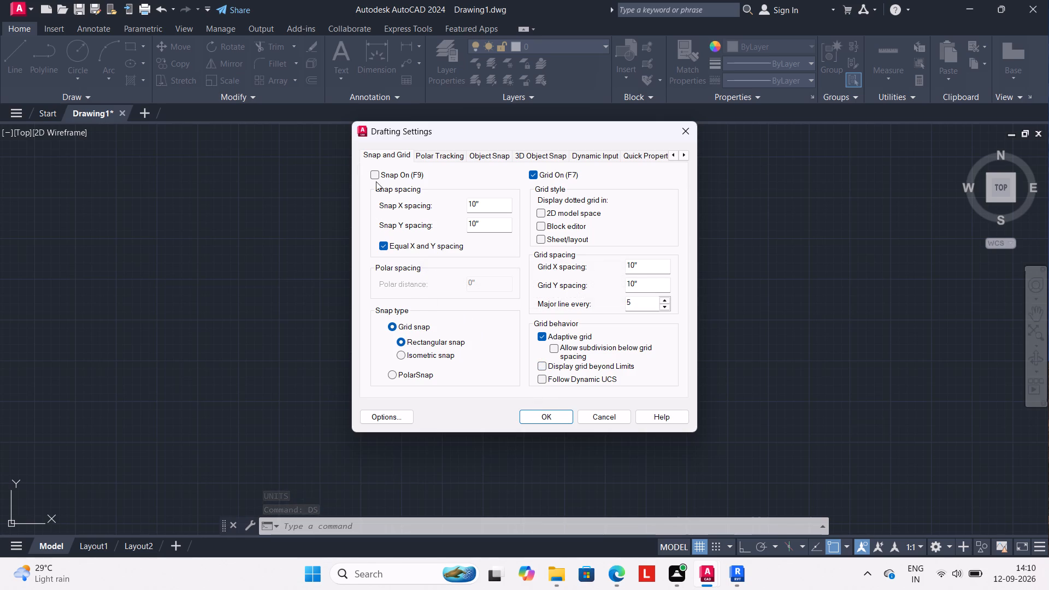
click(376, 176)
click(552, 417)
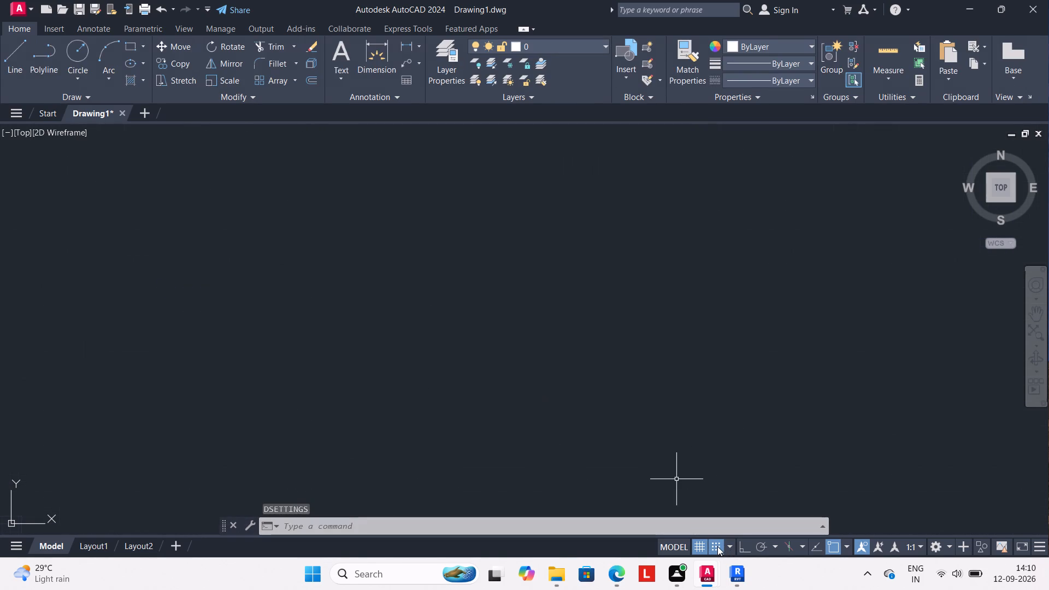
click(717, 546)
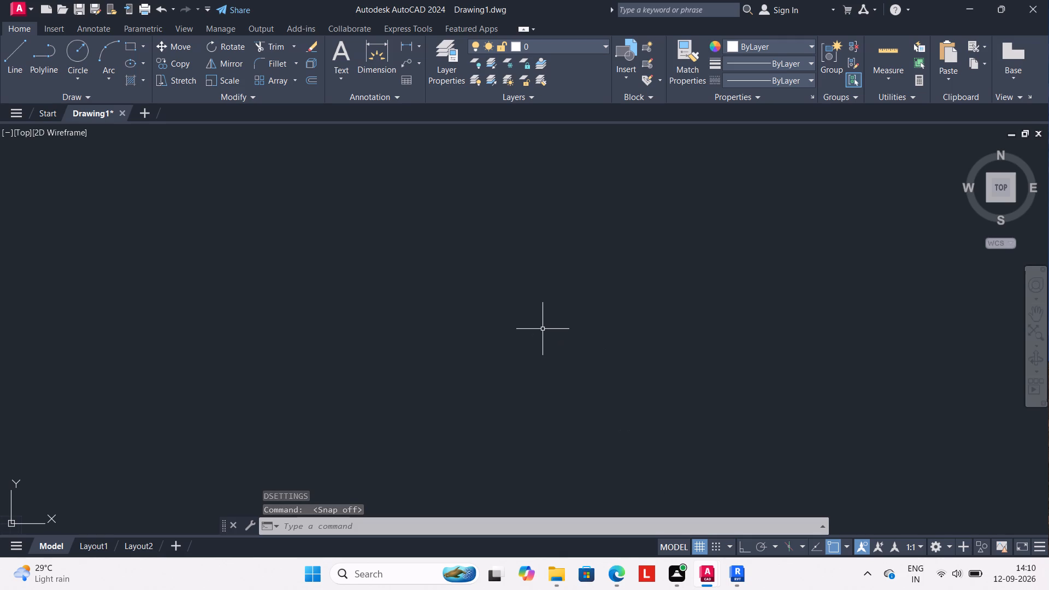
Modify the ISO-25 dimension style's primary units to Engineering format with 0'-0.0" precision and set the style current.
key(d)
key(Return)
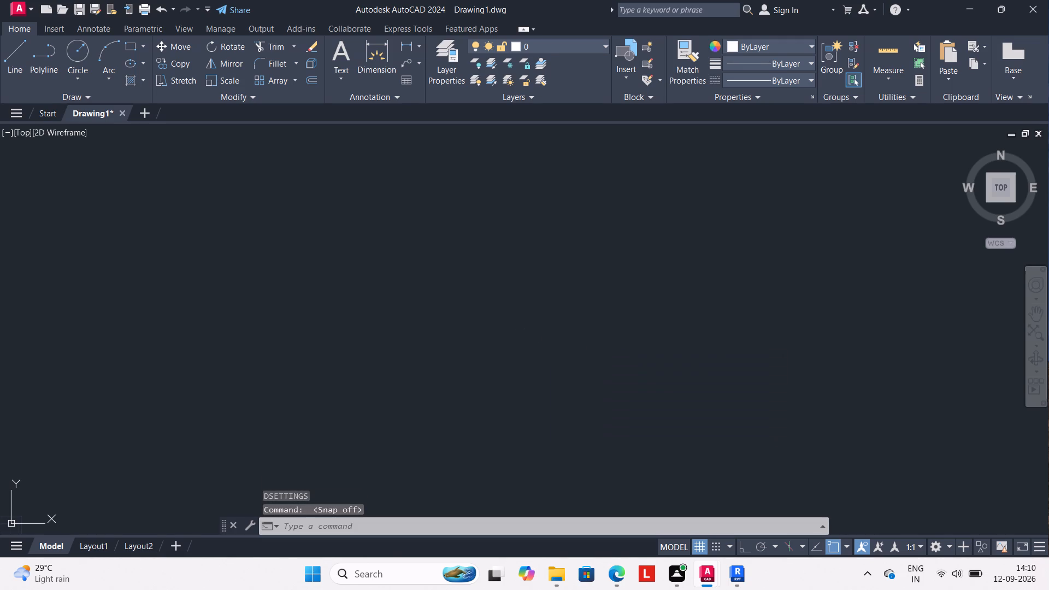
click(668, 227)
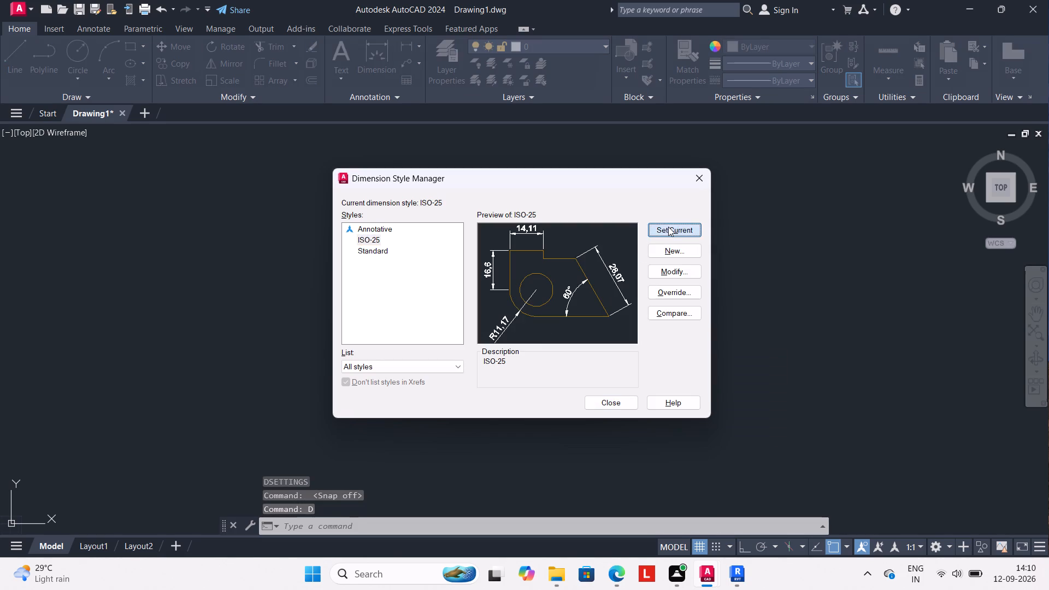
click(674, 270)
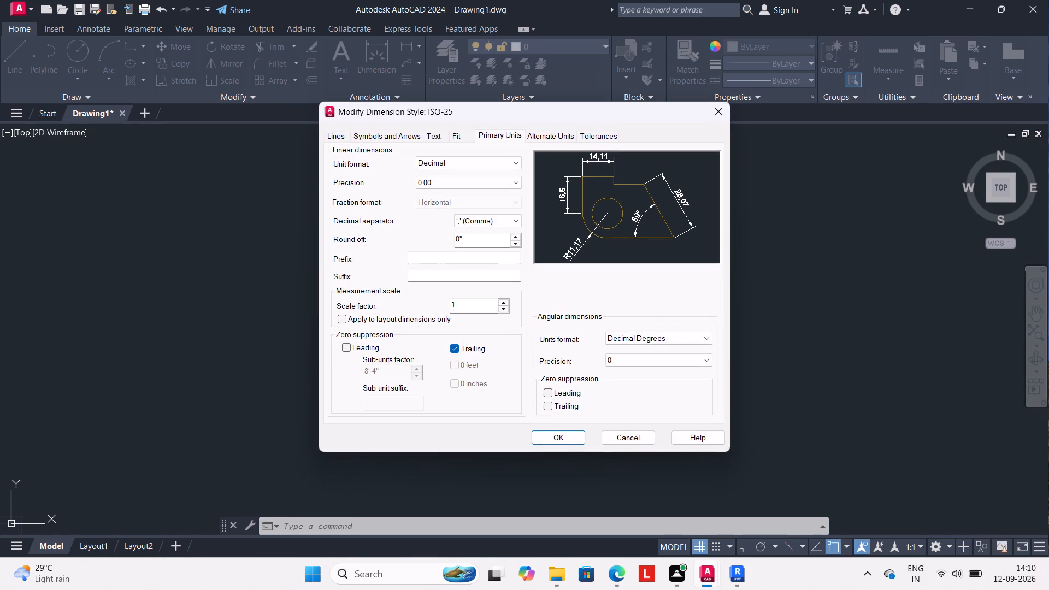
click(512, 158)
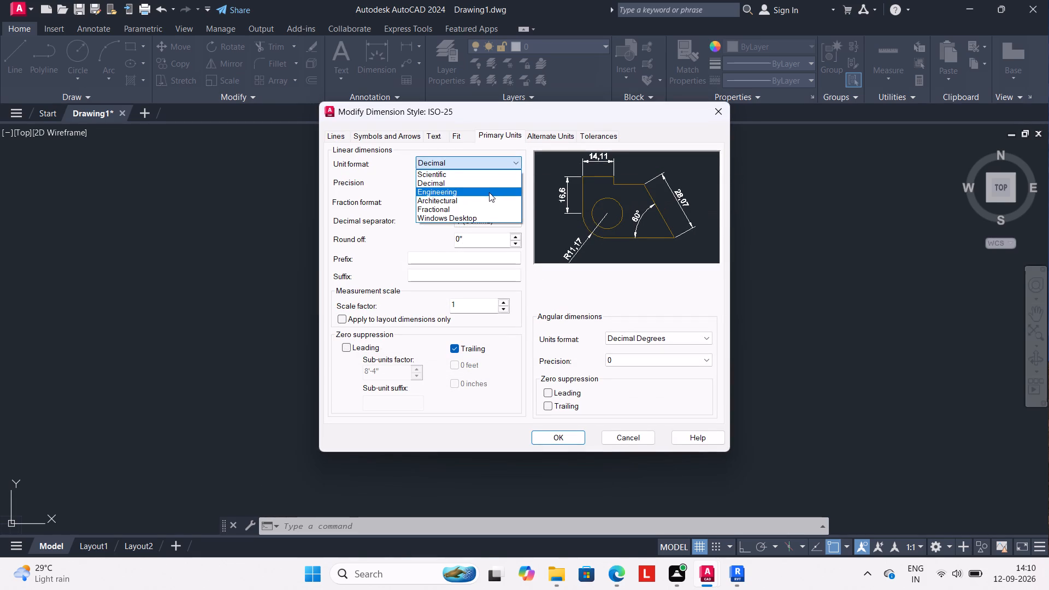
click(489, 192)
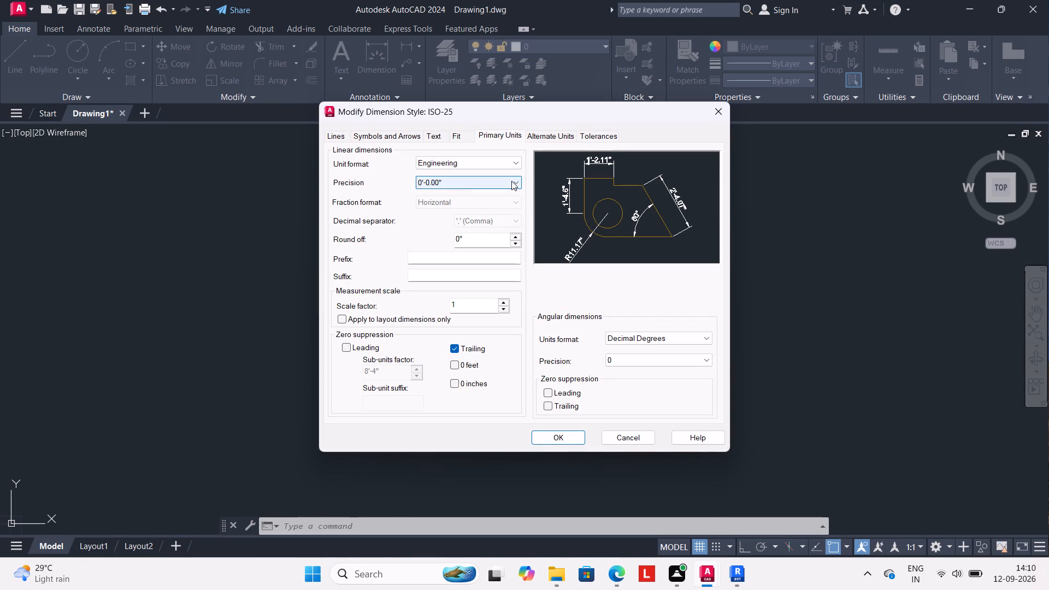
click(511, 181)
click(508, 203)
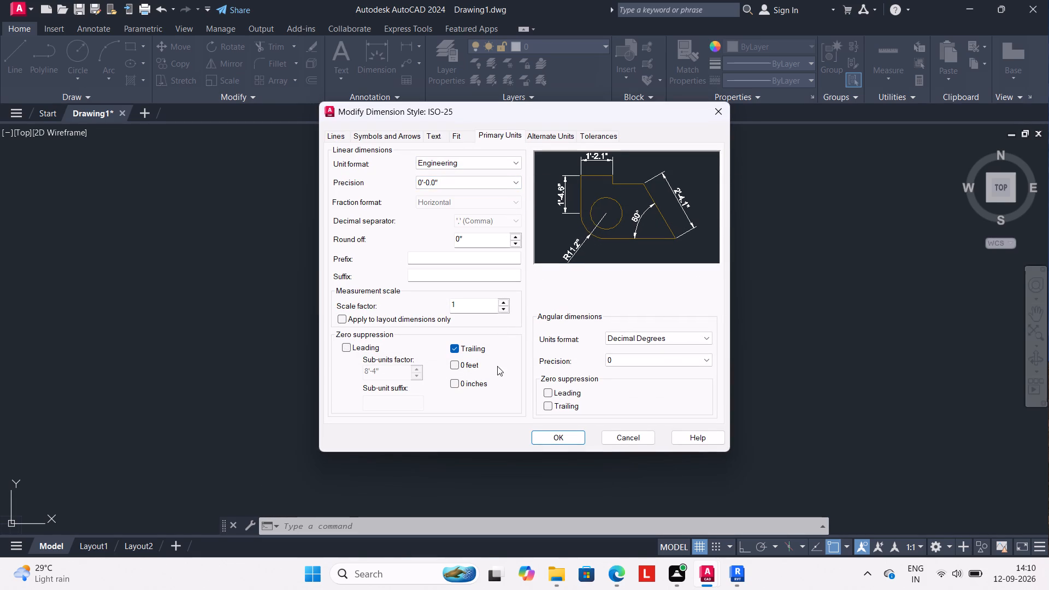
click(558, 434)
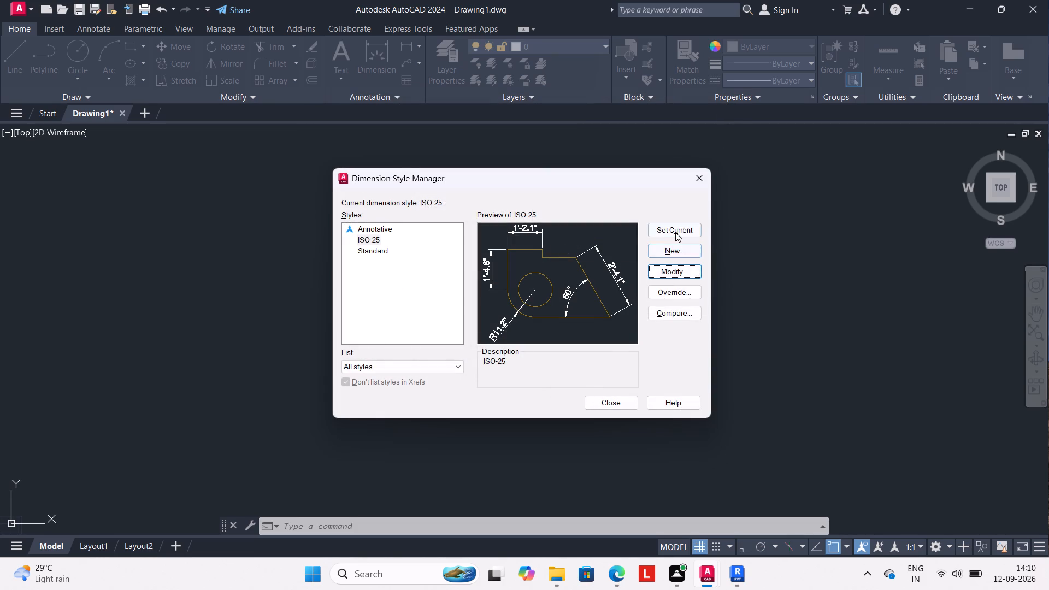
click(676, 229)
click(607, 403)
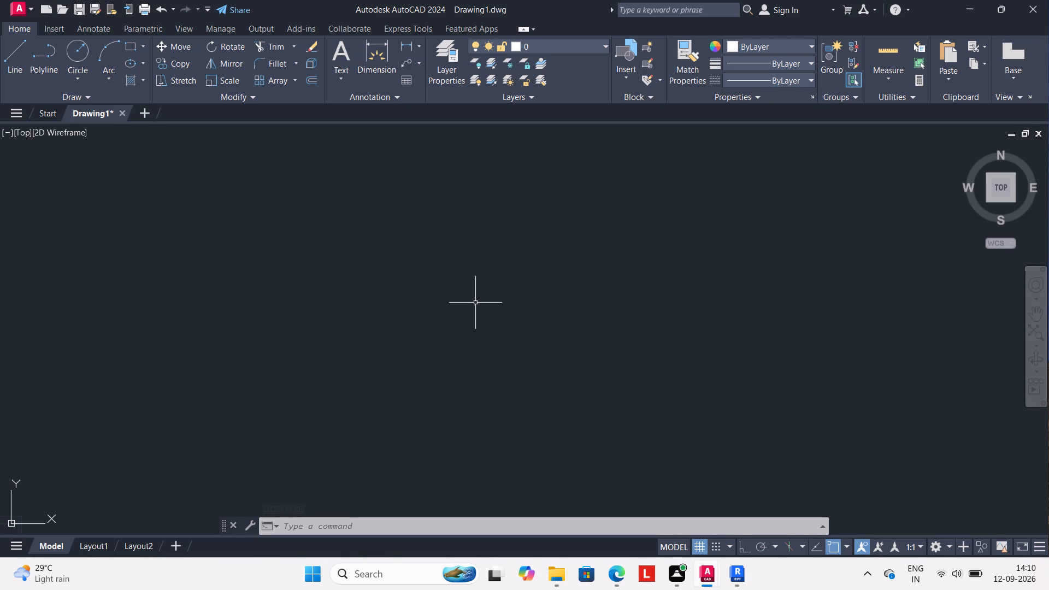
Zoom to All so the whole drawing limits area fits in view.
key(z)
key(Return)
key(a)
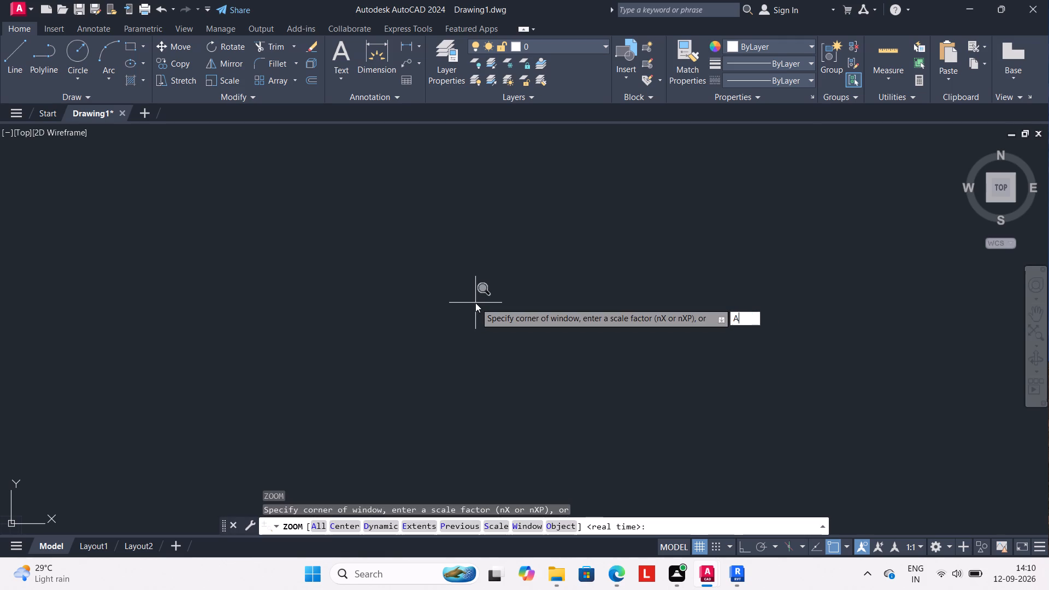
key(Return)
scroll(475, 303, down, 1)
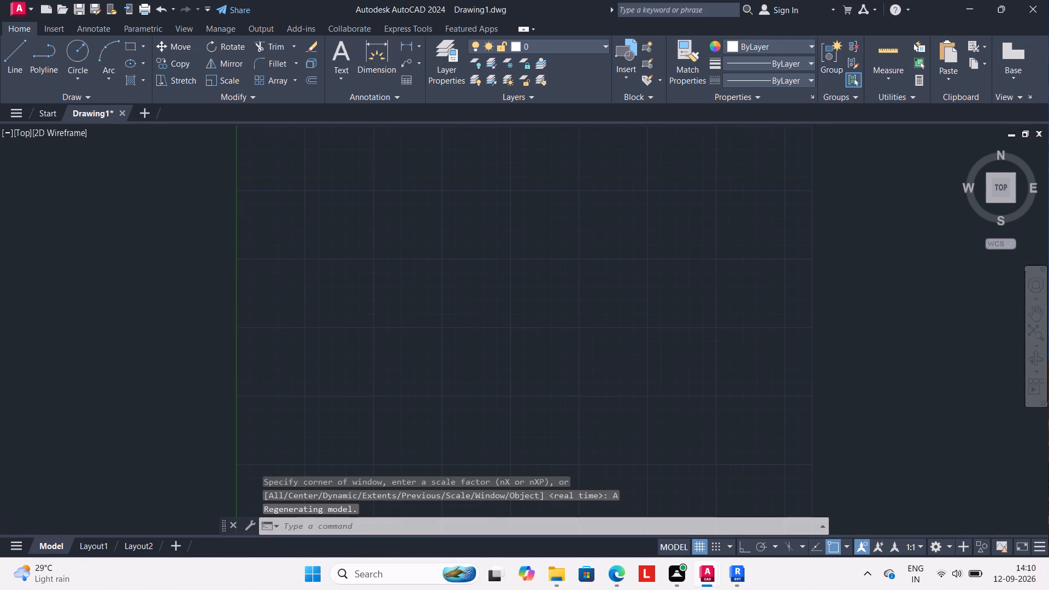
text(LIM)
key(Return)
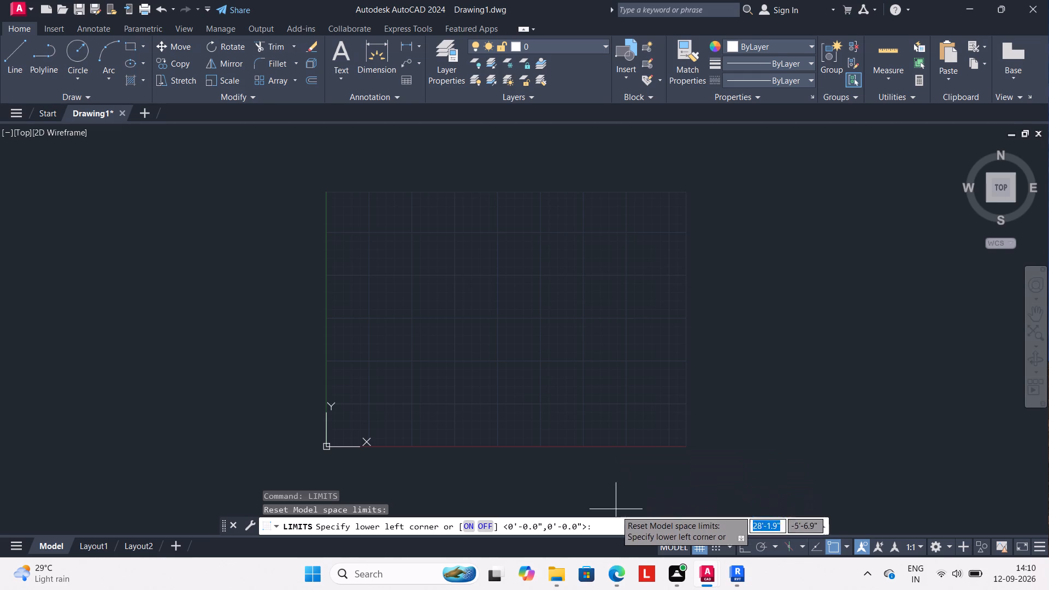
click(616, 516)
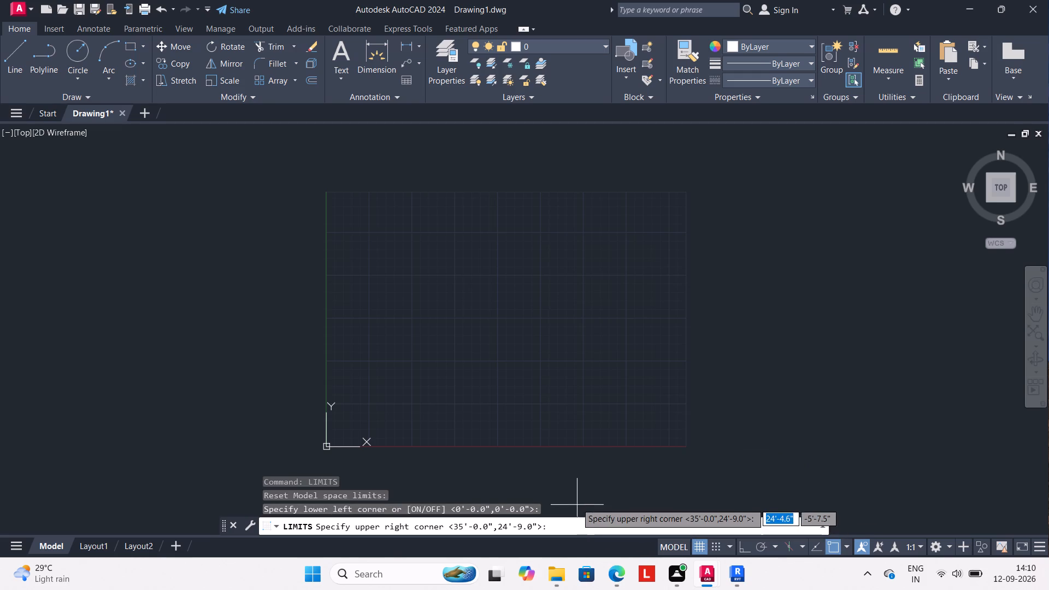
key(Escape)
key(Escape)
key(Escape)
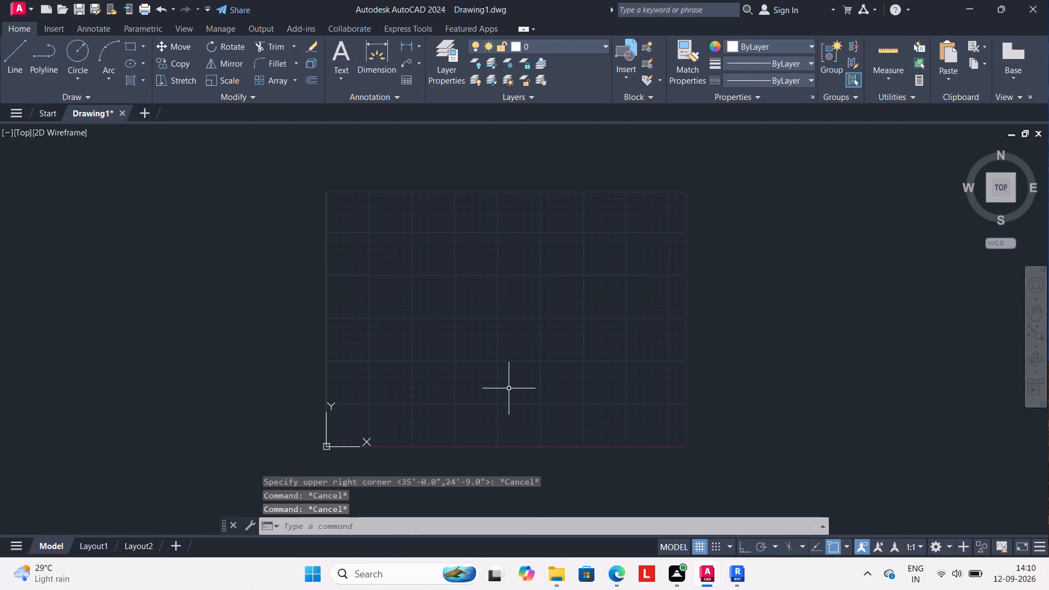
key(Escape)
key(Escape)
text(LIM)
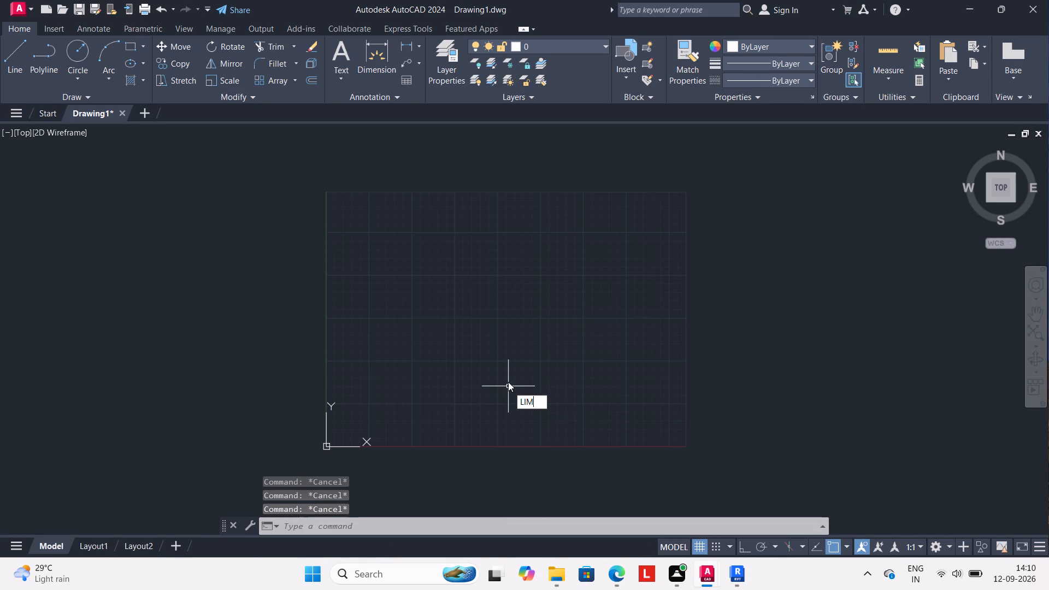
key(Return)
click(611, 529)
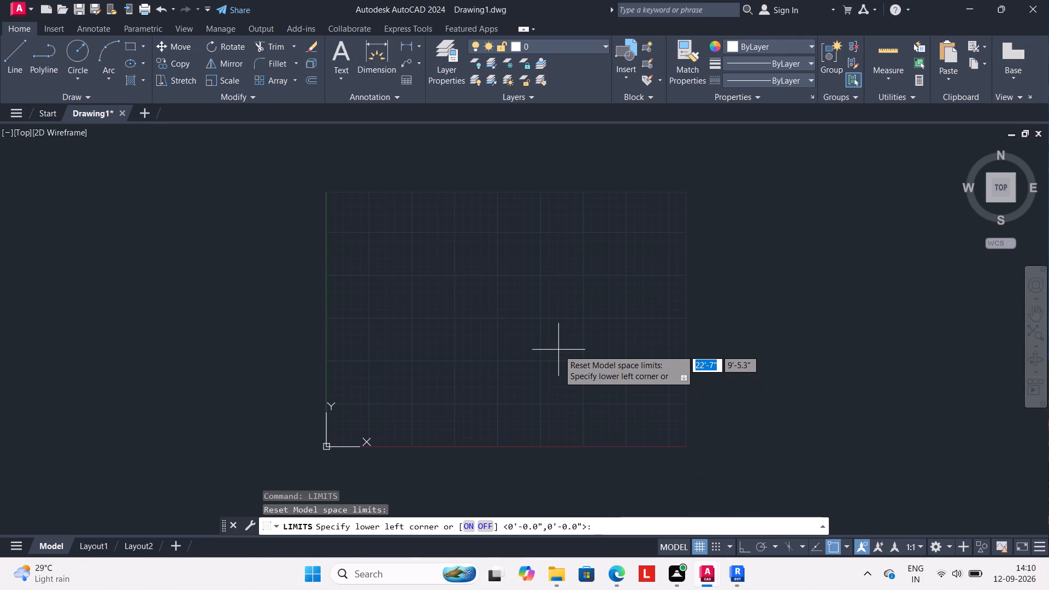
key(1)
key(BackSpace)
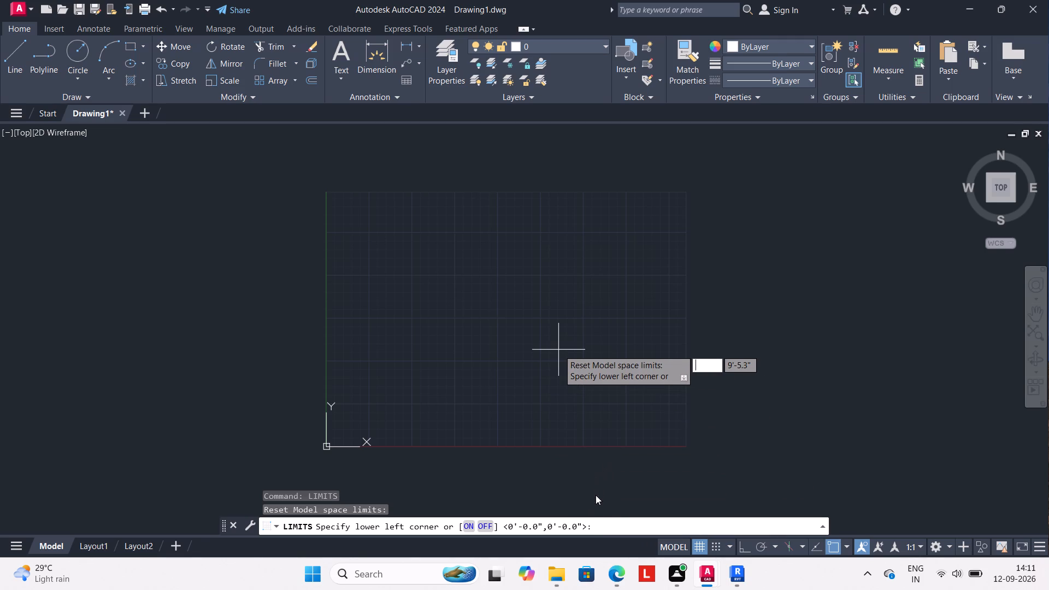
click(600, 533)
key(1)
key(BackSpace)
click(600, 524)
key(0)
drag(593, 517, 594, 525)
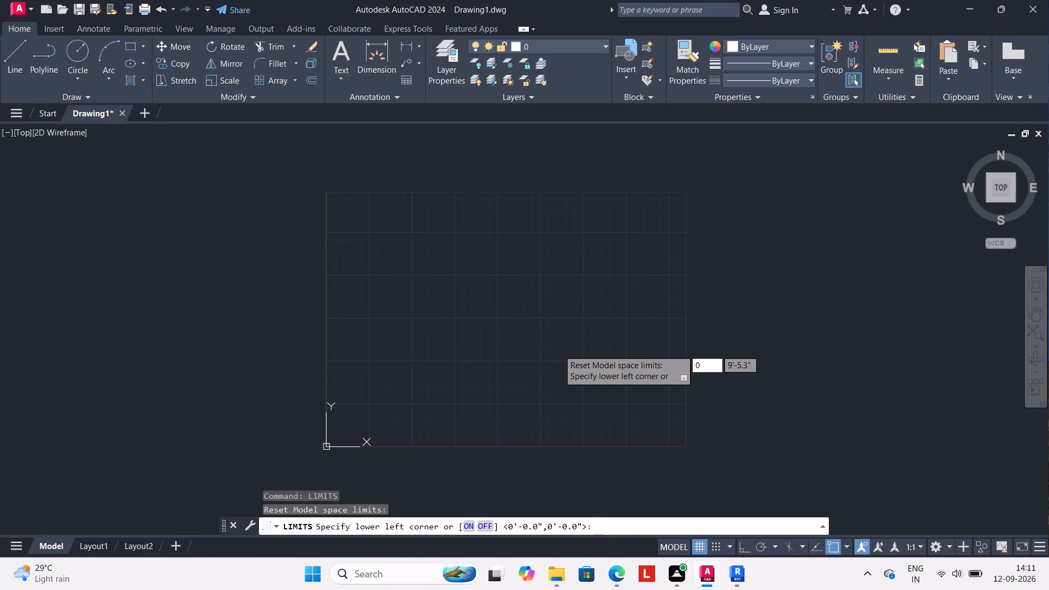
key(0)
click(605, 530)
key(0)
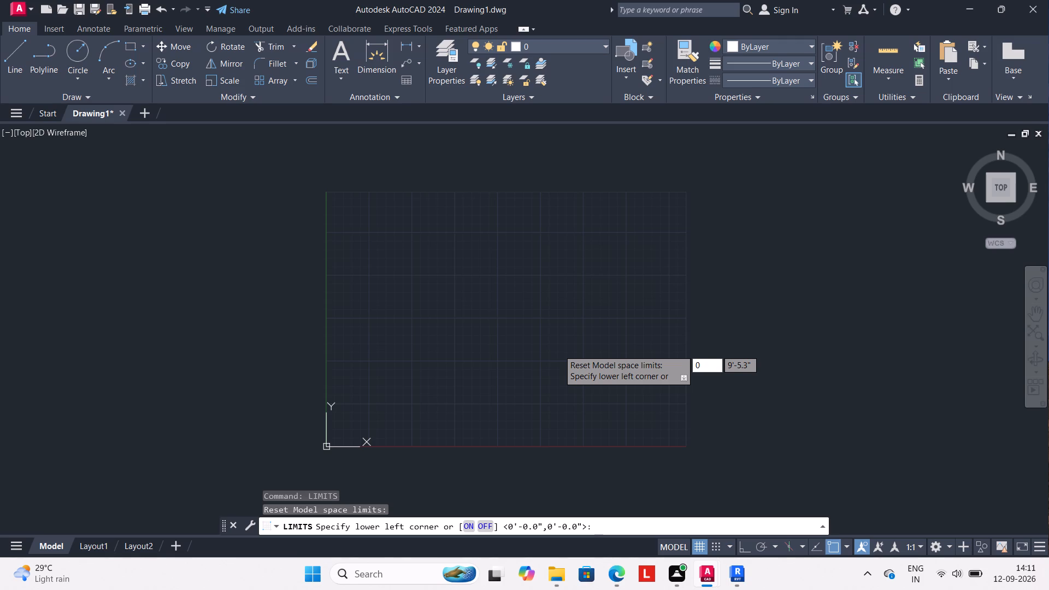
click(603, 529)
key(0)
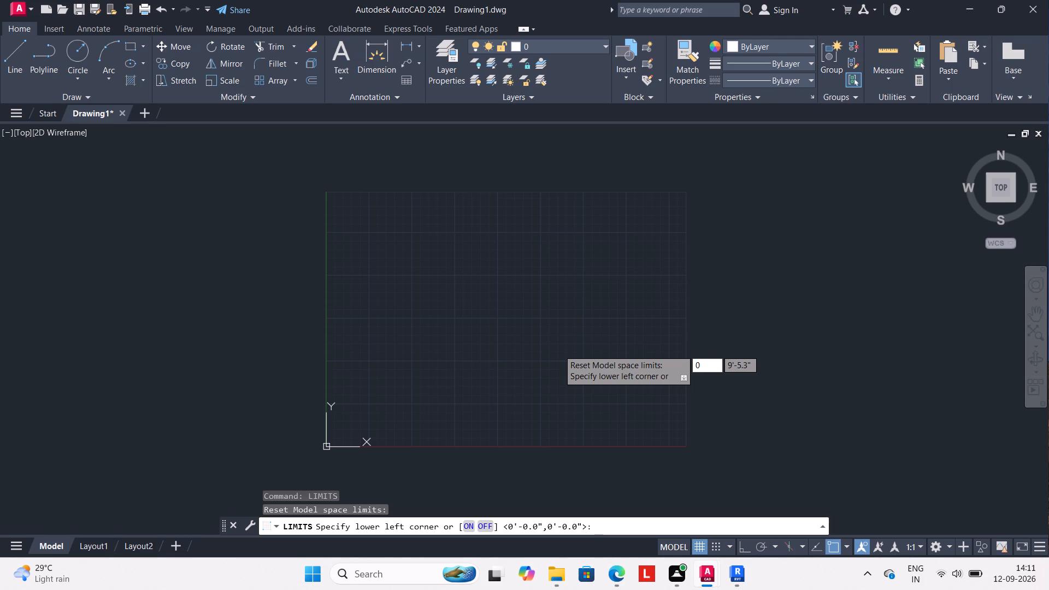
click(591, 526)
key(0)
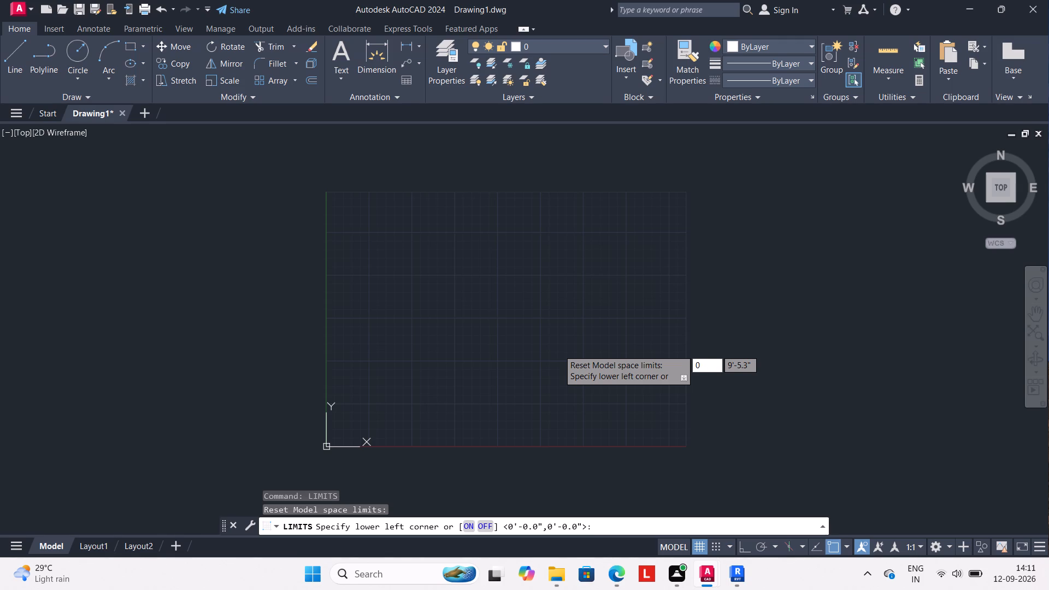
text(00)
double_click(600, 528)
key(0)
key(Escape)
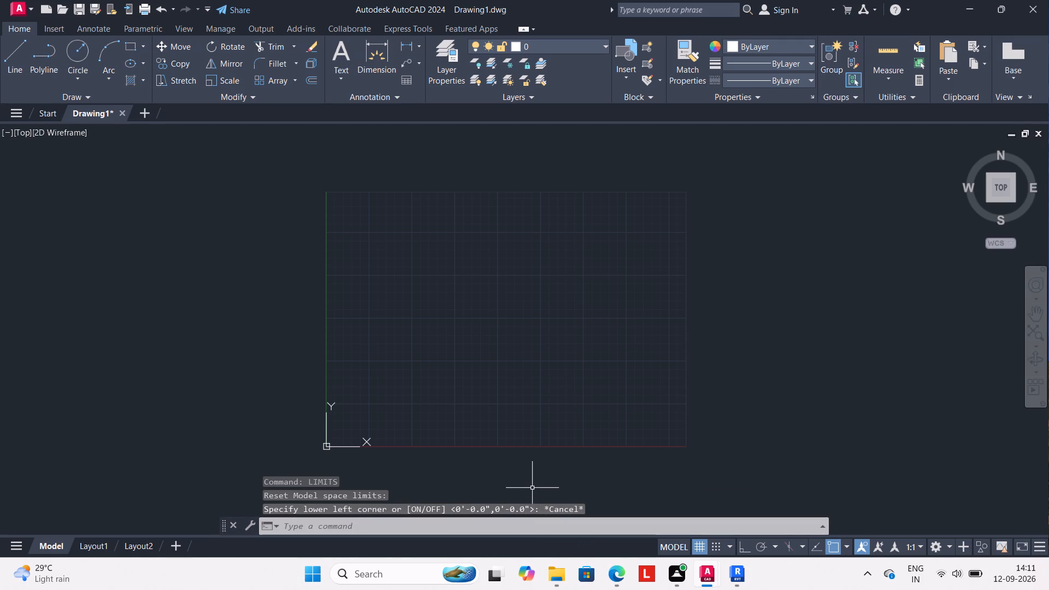
Set the model space limits with the lower left corner at 0,0 and the upper right corner at 100',100'.
text(LI)
click(569, 440)
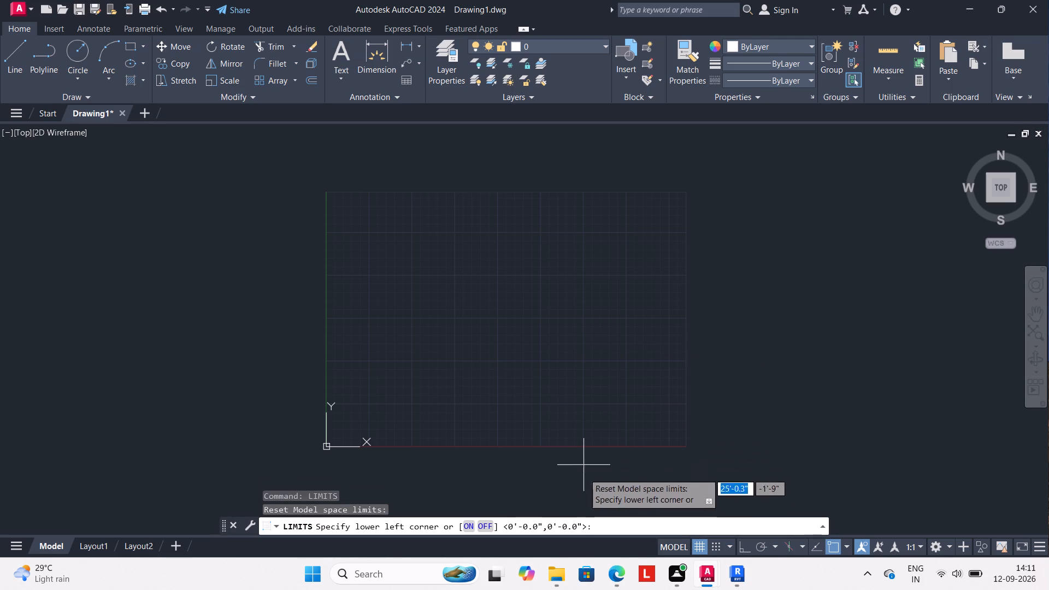
click(598, 524)
key(0)
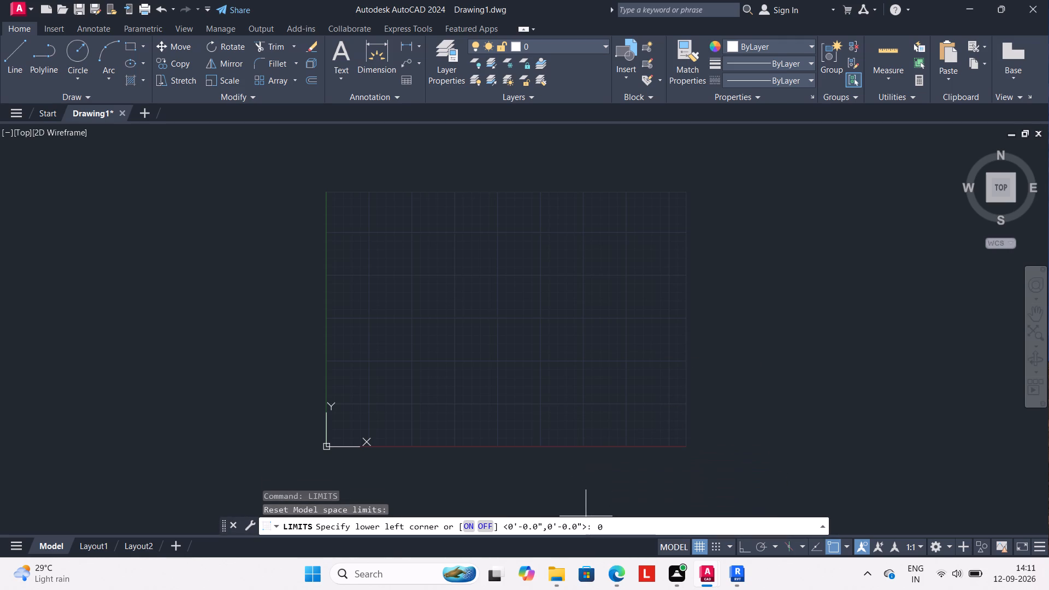
text(,0)
key(Return)
text(100')
key(comma)
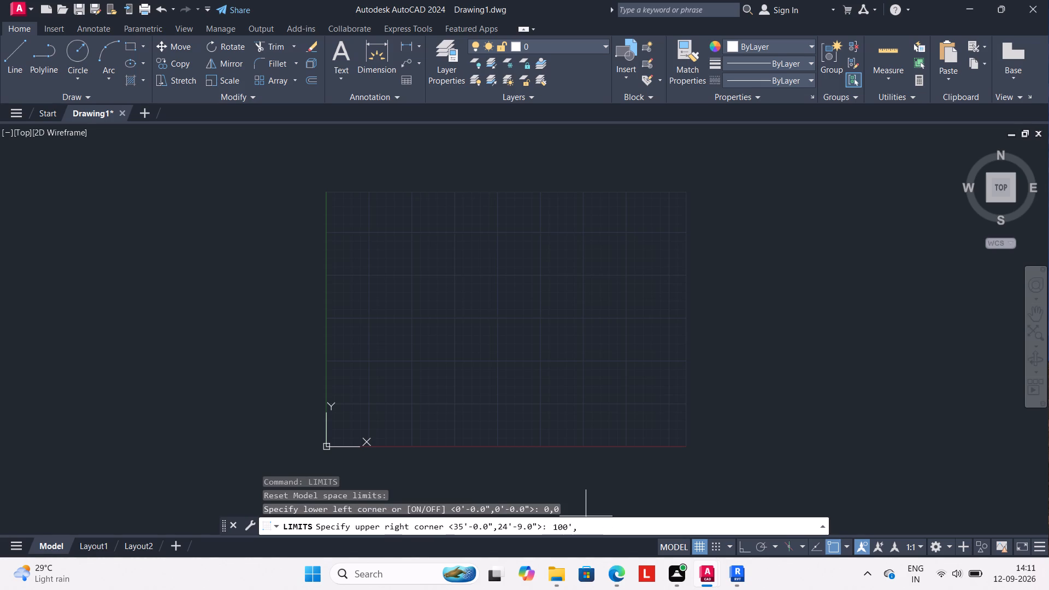
text(100,)
key(BackSpace)
key(apostrophe)
key(Return)
Examine the extent of the grid covering the new drawing limits.
scroll(315, 157, down, 1)
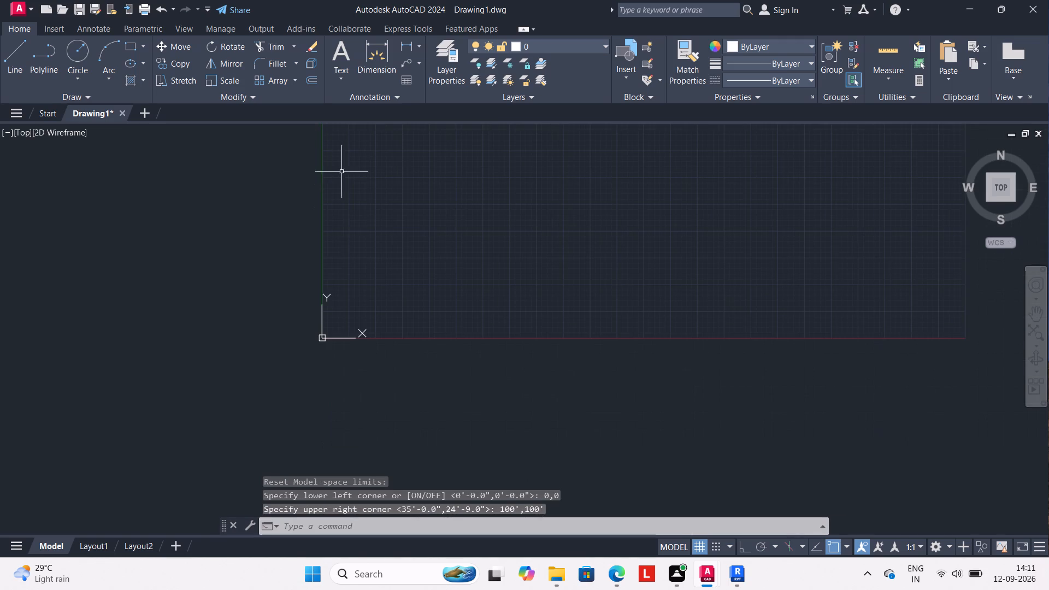
middle_drag(372, 193, 366, 262)
scroll(372, 252, down, 1)
middle_drag(392, 226, 396, 285)
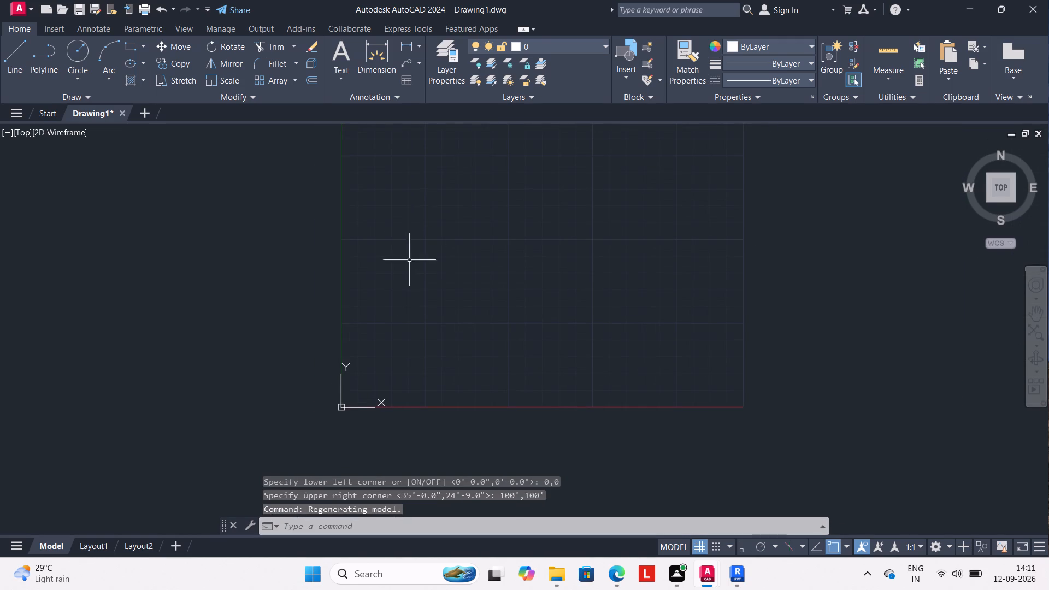
middle_drag(449, 250, 453, 299)
scroll(472, 256, up, 1)
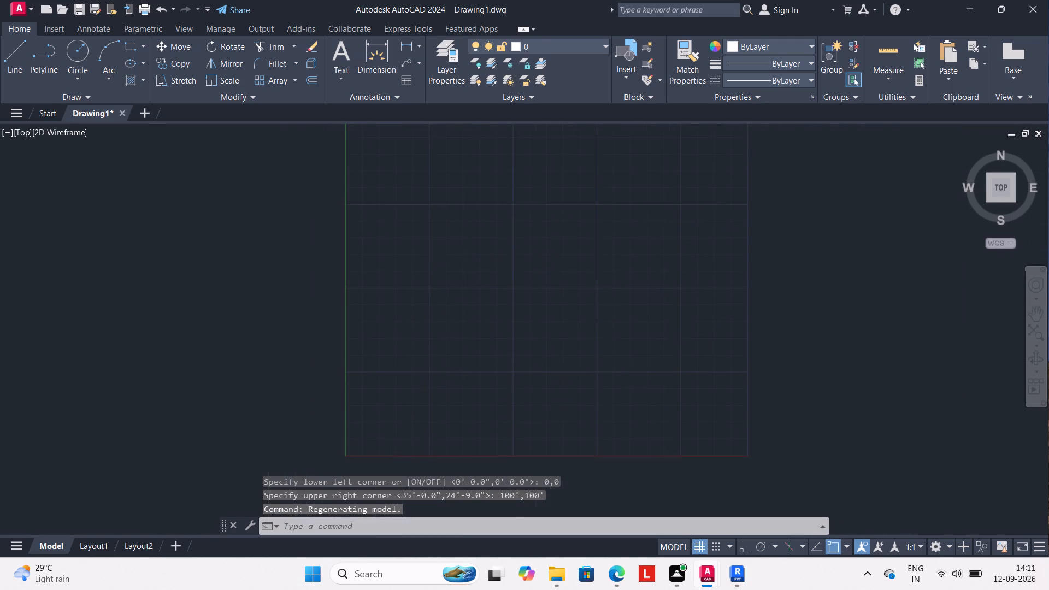
scroll(474, 256, down, 1)
middle_drag(475, 274, 472, 309)
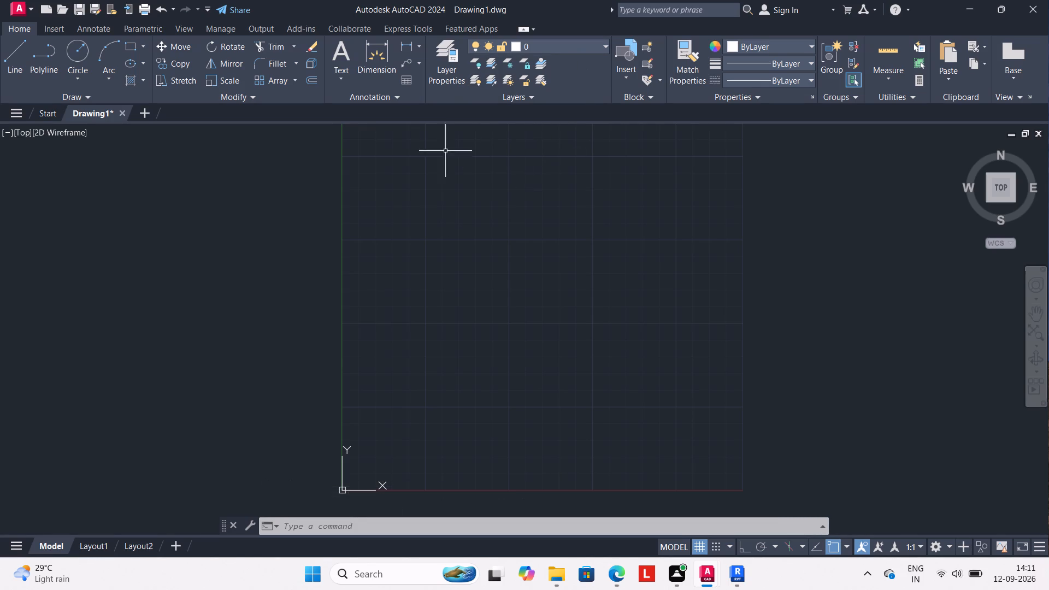
Create a new layer in the drawing's layer properties.
text(LA)
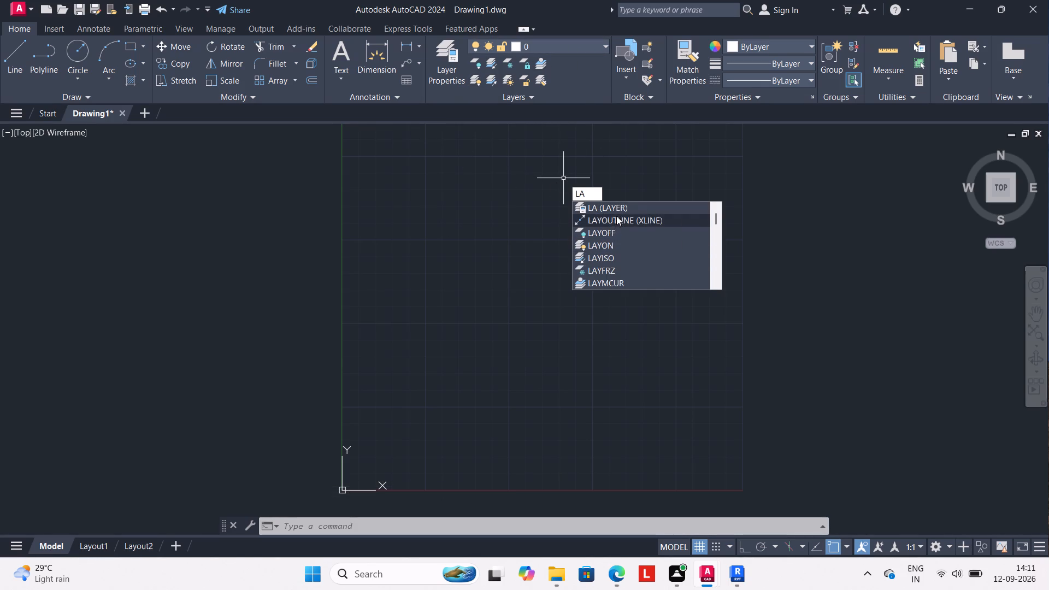
click(620, 208)
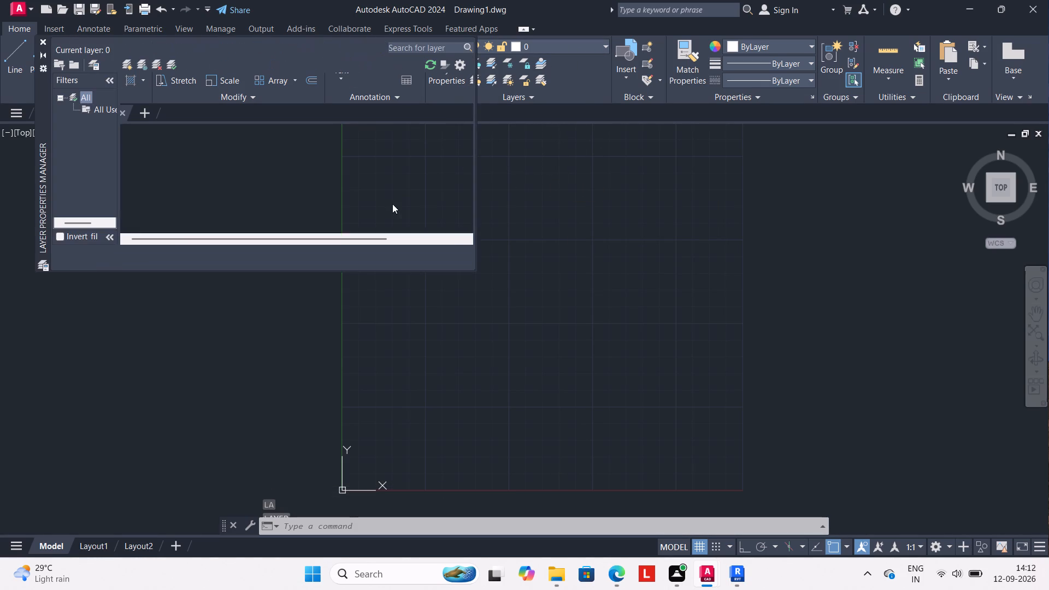
click(141, 61)
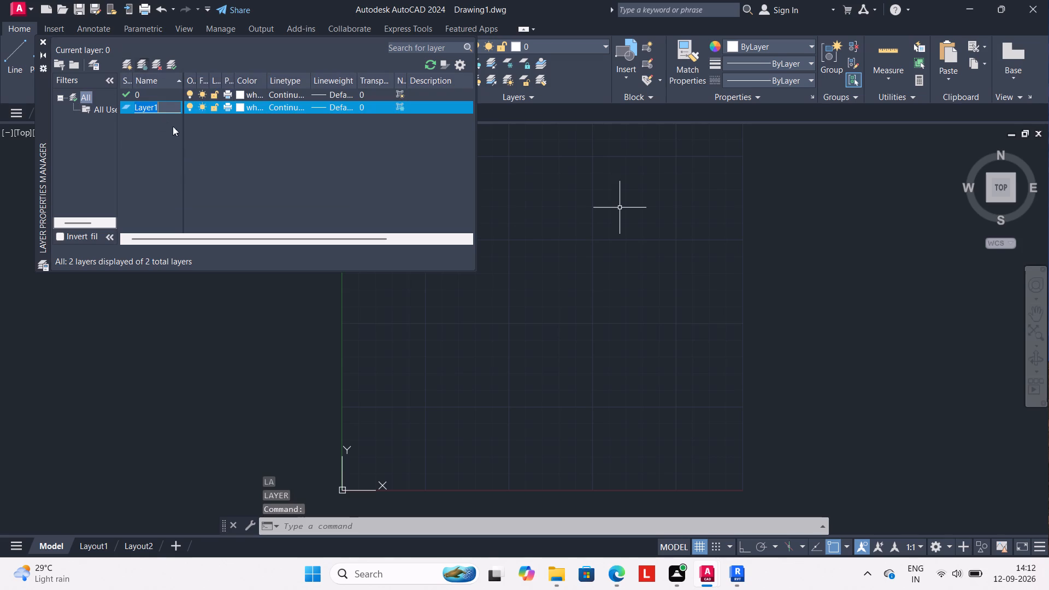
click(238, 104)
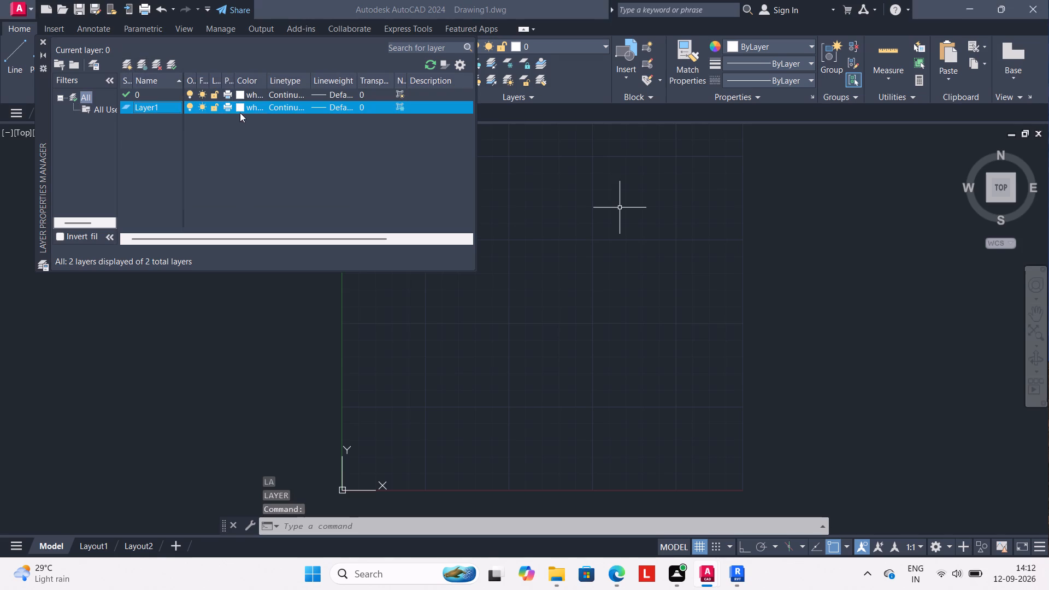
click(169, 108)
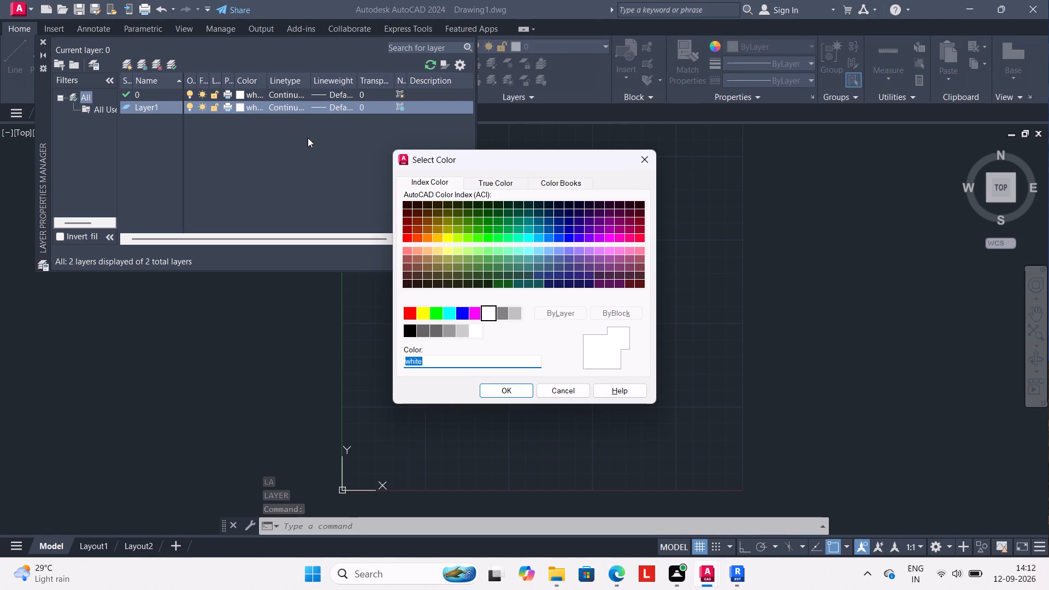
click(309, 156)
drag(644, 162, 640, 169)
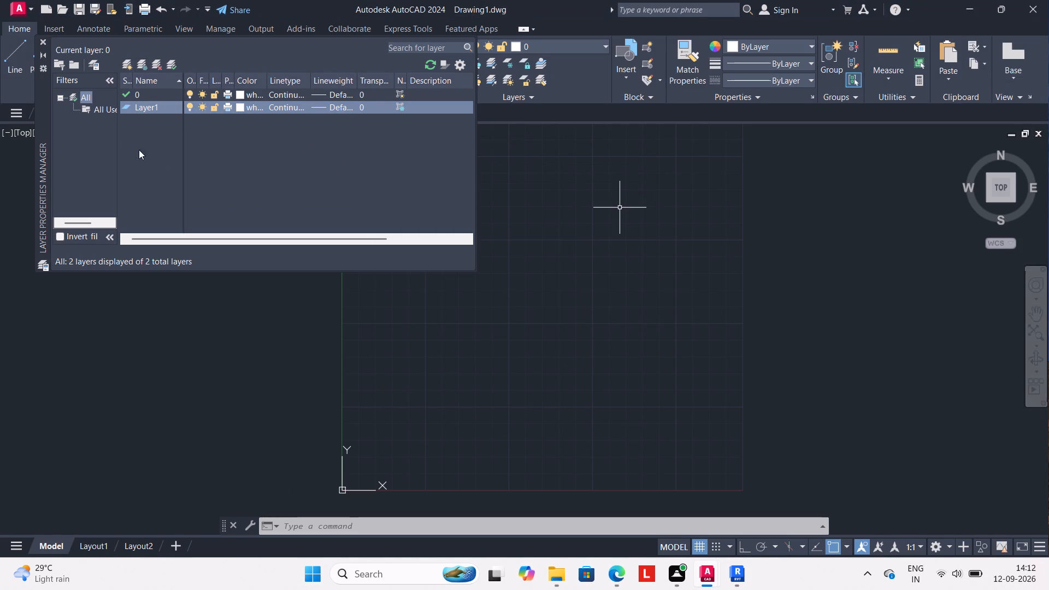
Rename the new layer as WALL.
click(158, 104)
click(166, 104)
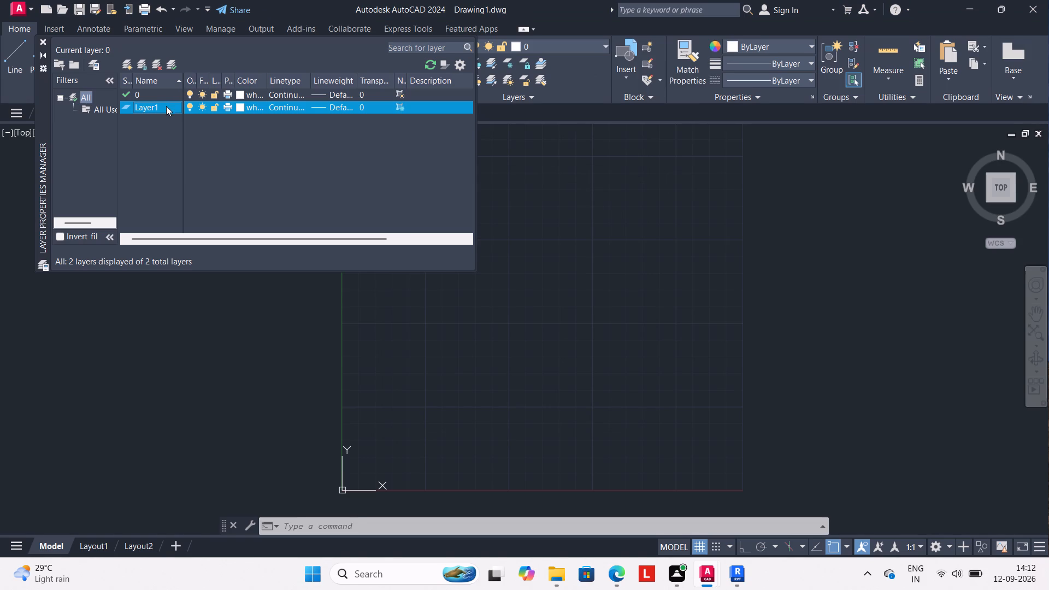
click(168, 103)
key(BackSpace)
key(BackSpace)
key(BackSpace)
key(BackSpace)
key(BackSpace)
key(BackSpace)
key(BackSpace)
key(BackSpace)
key(BackSpace)
key(BackSpace)
key(BackSpace)
key(BackSpace)
key(BackSpace)
key(BackSpace)
key(BackSpace)
text(WALL)
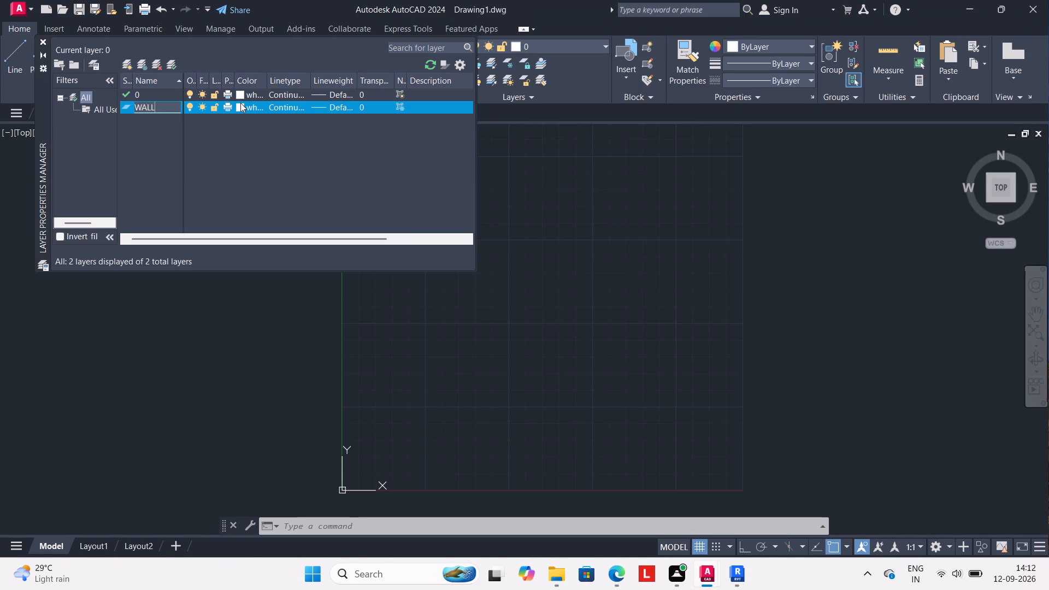
Set the WALL layer's color to white and close the layer properties.
click(240, 103)
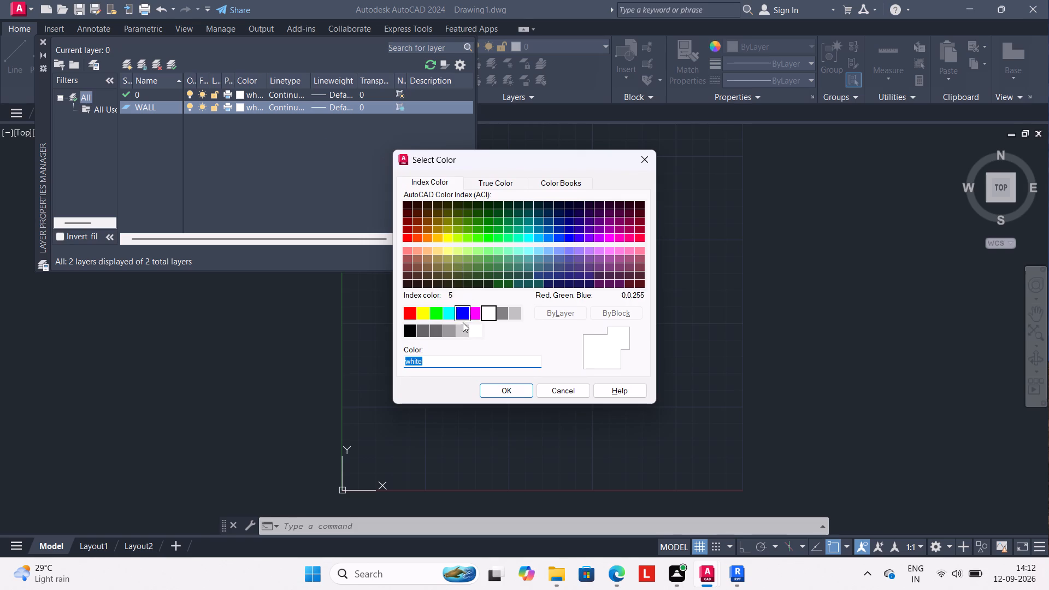
click(484, 311)
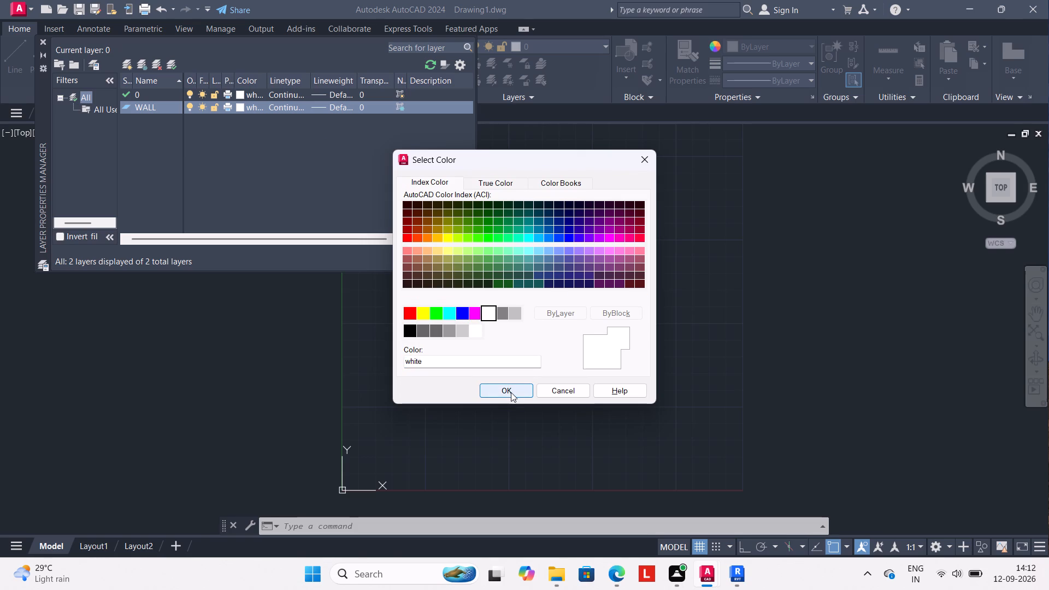
click(511, 391)
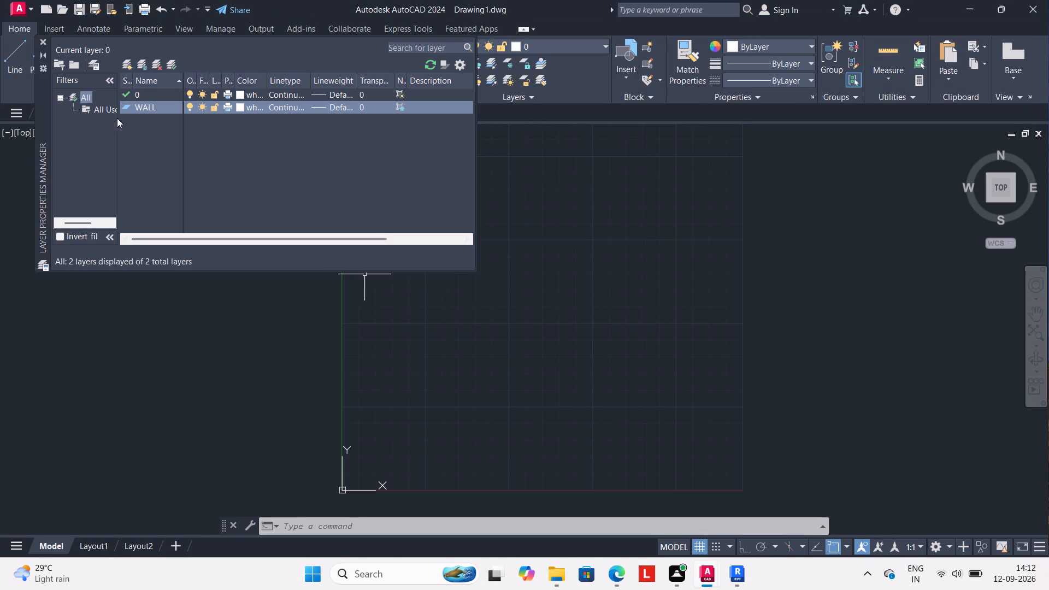
click(42, 39)
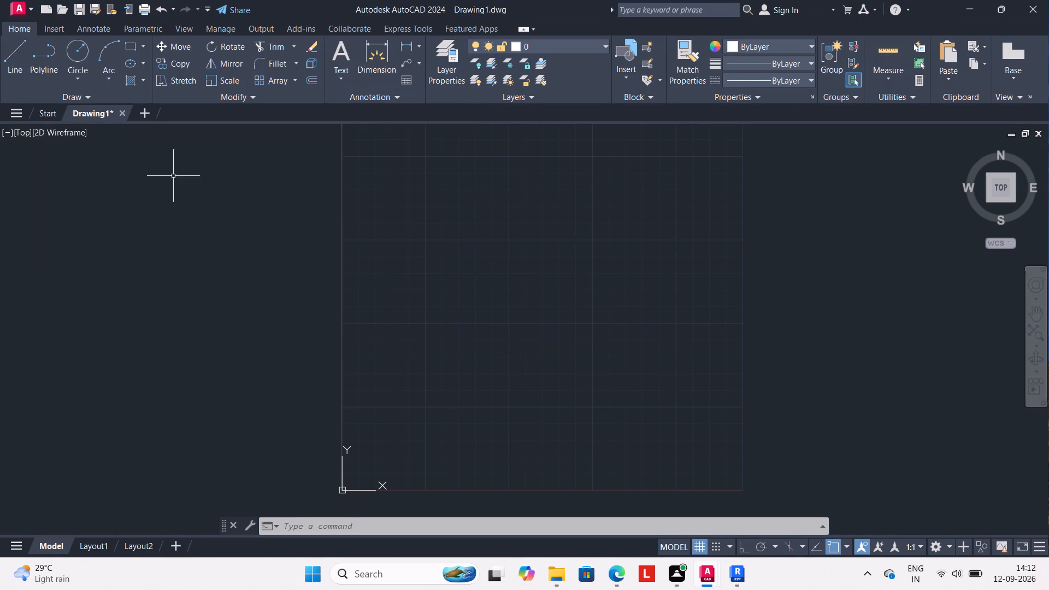
Draw a horizontal construction line across the upper part of the drawing limits.
scroll(366, 282, down, 1)
middle_drag(400, 250, 366, 299)
scroll(367, 275, up, 1)
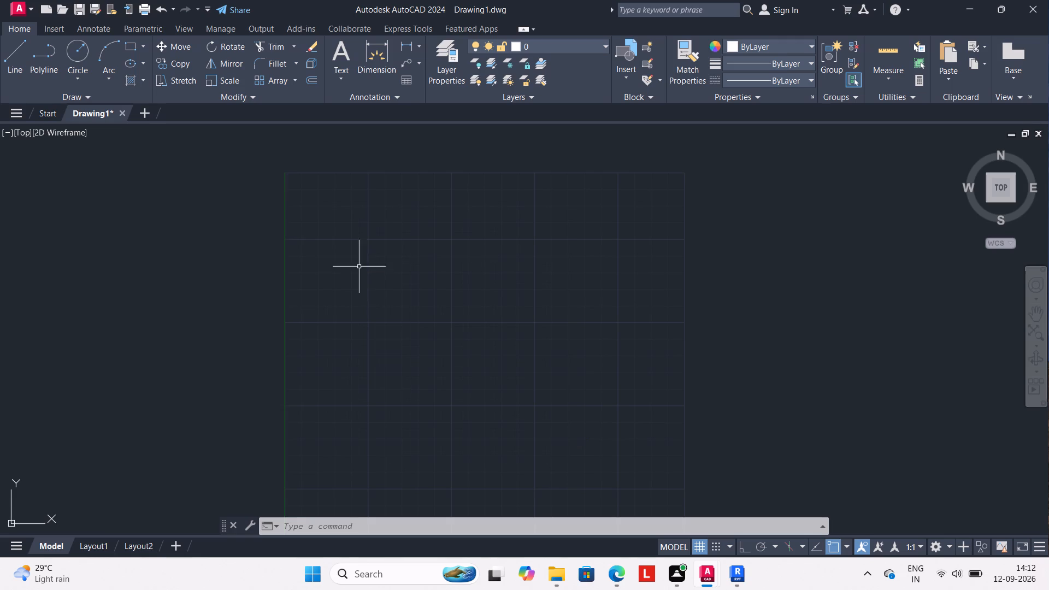
scroll(333, 249, down, 1)
middle_drag(333, 248, 335, 203)
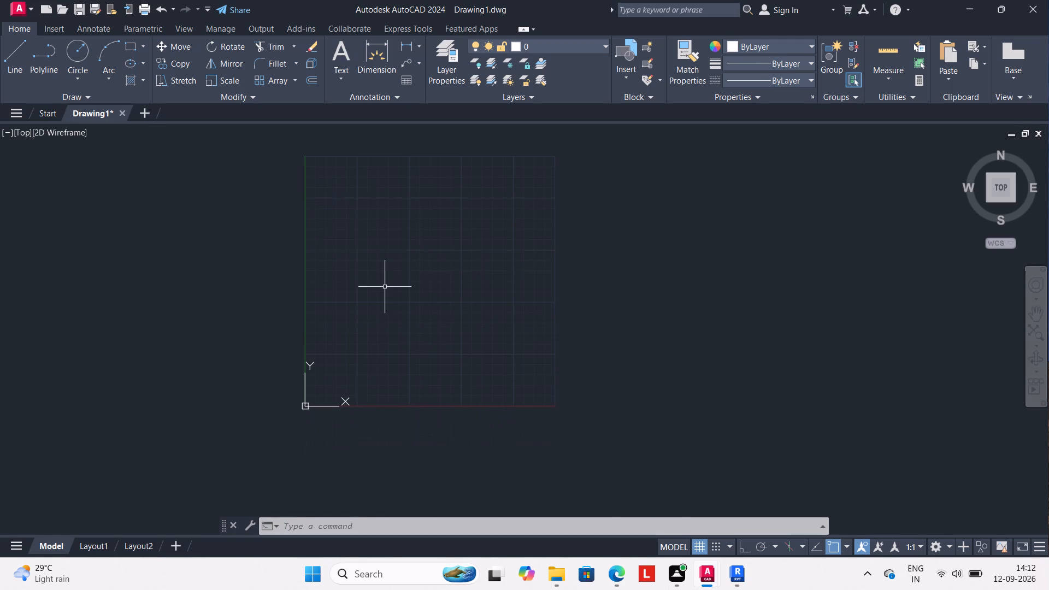
text(XL)
key(Return)
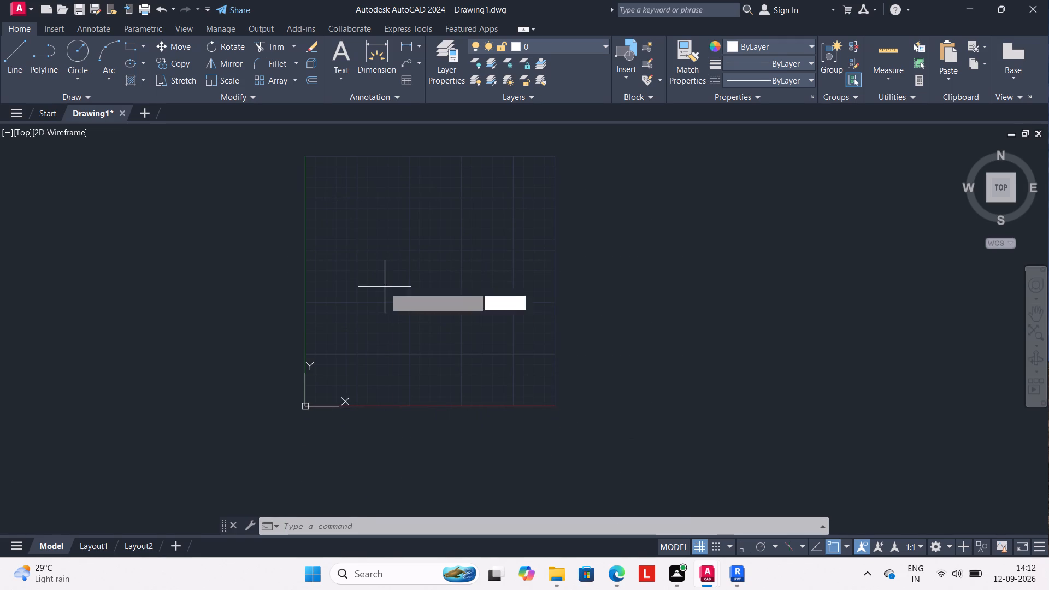
click(415, 523)
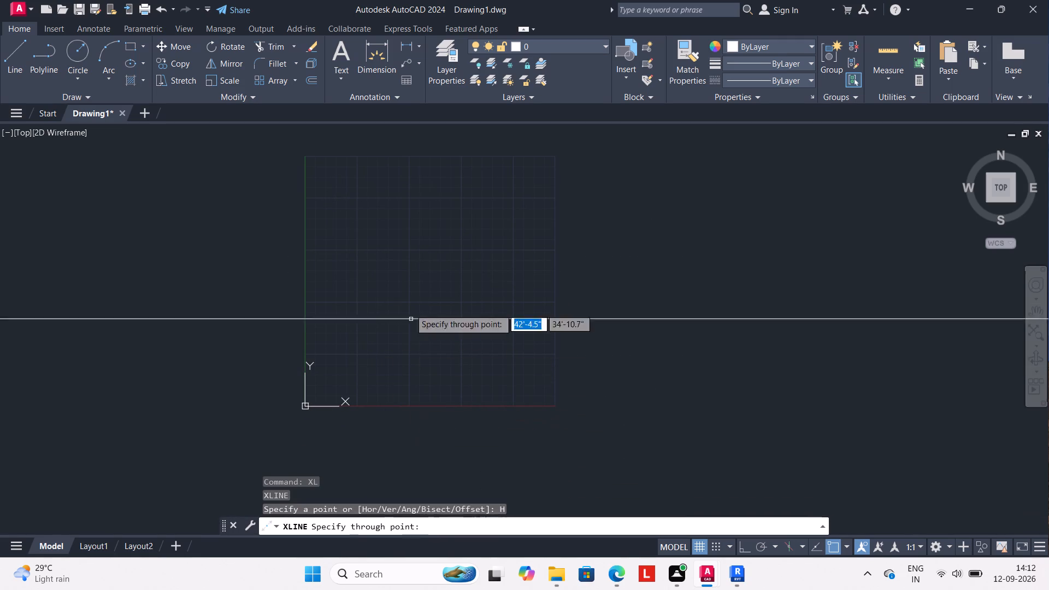
click(402, 182)
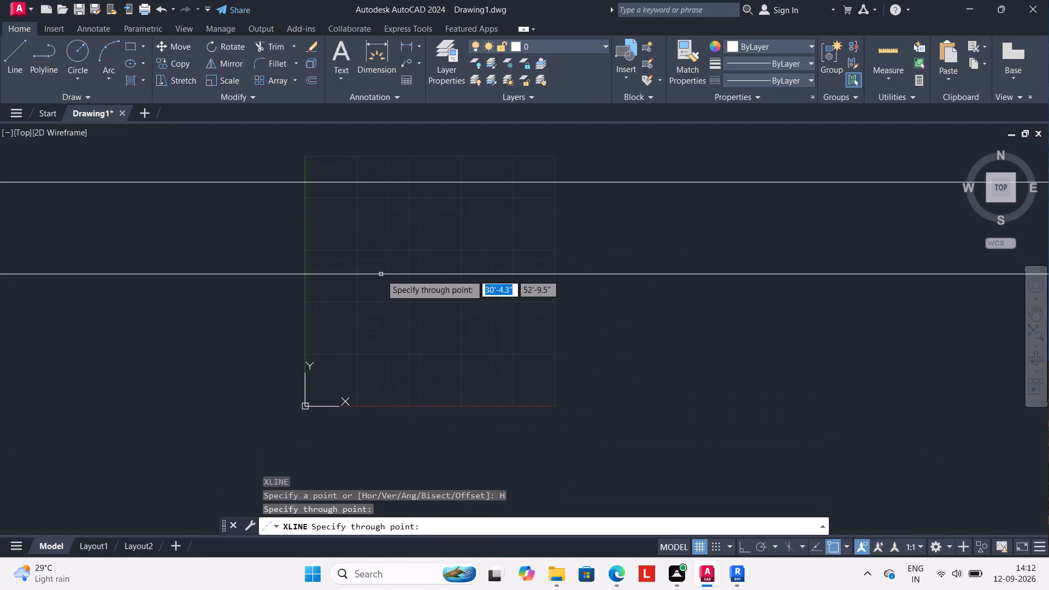
key(Escape)
Draw a vertical construction line near the left edge of the drawing limits, crossing the horizontal one.
key(x)
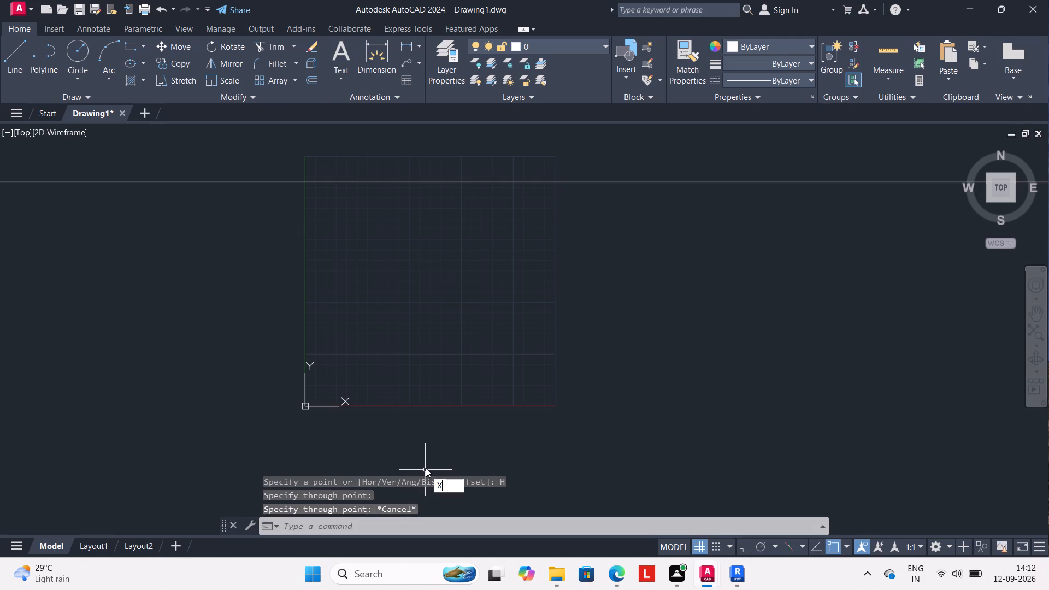
key(l)
key(Return)
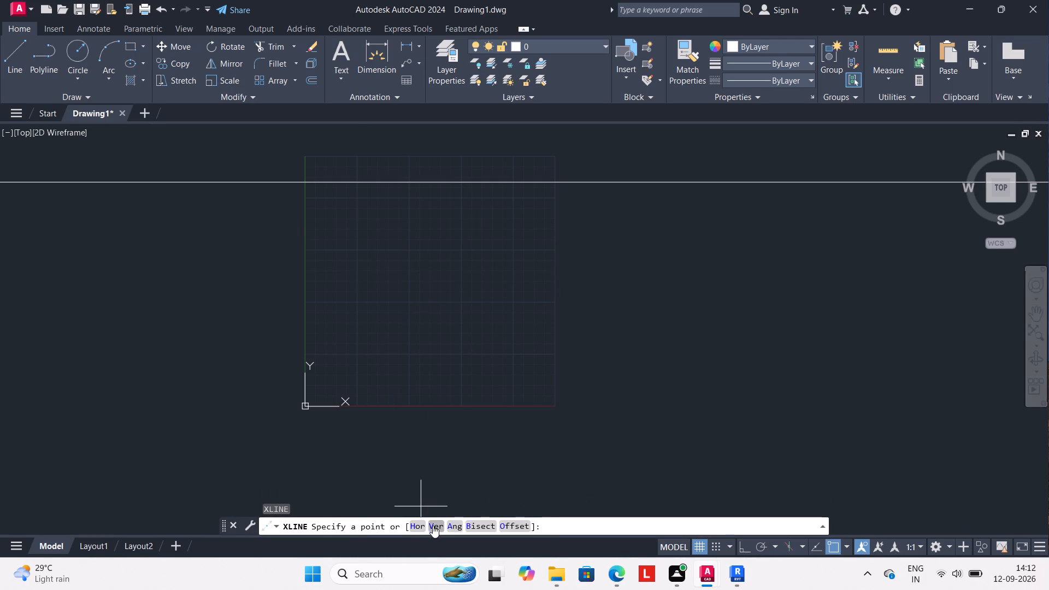
click(433, 526)
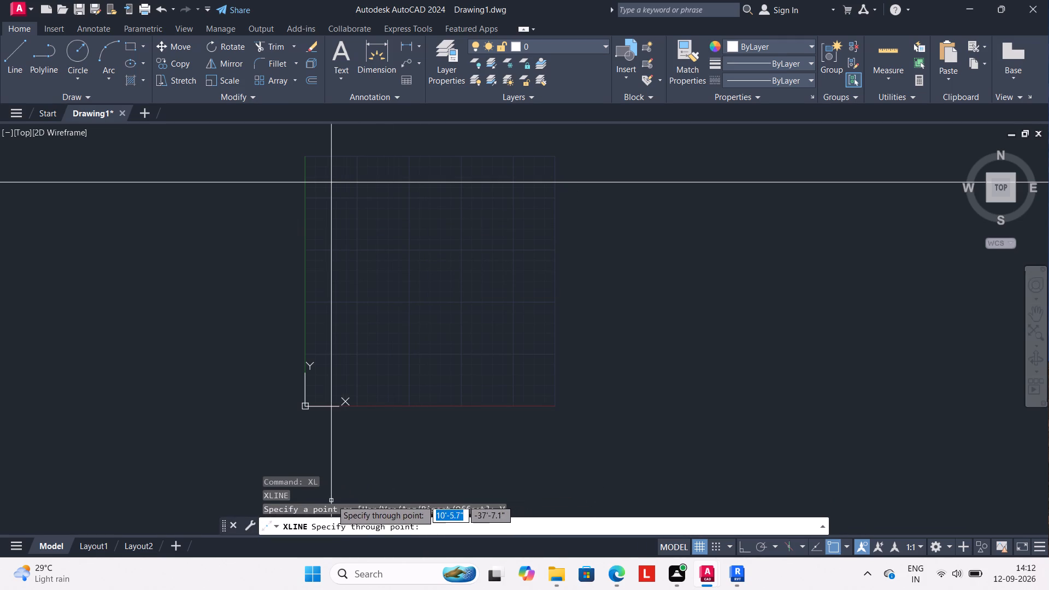
click(337, 496)
key(Escape)
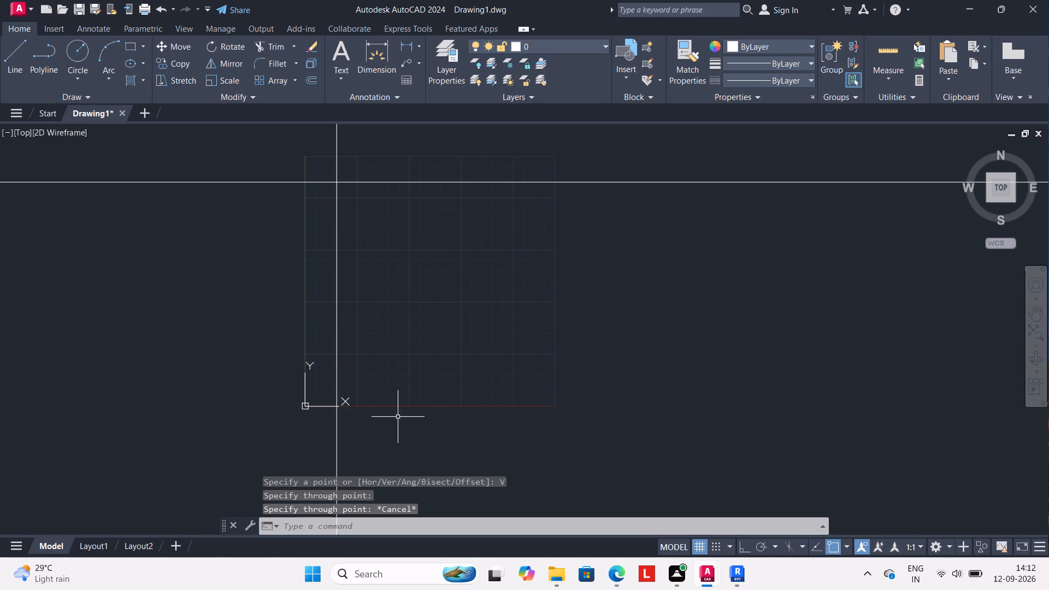
Offset the vertical construction line 9" to the right to form the first wall's thickness.
key(o)
key(Return)
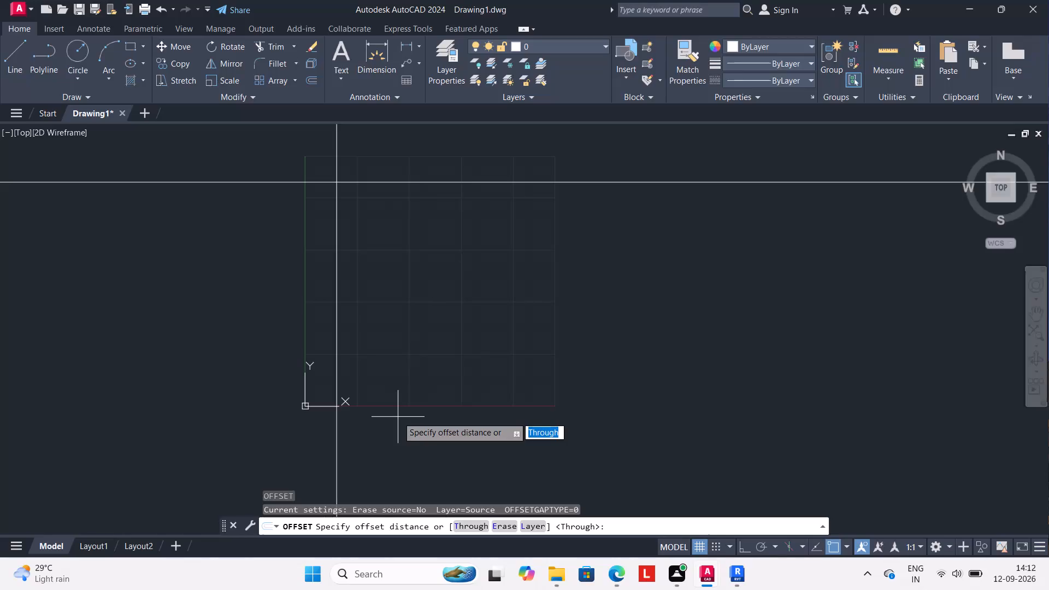
key(9)
key(shift+quotedbl)
key(Return)
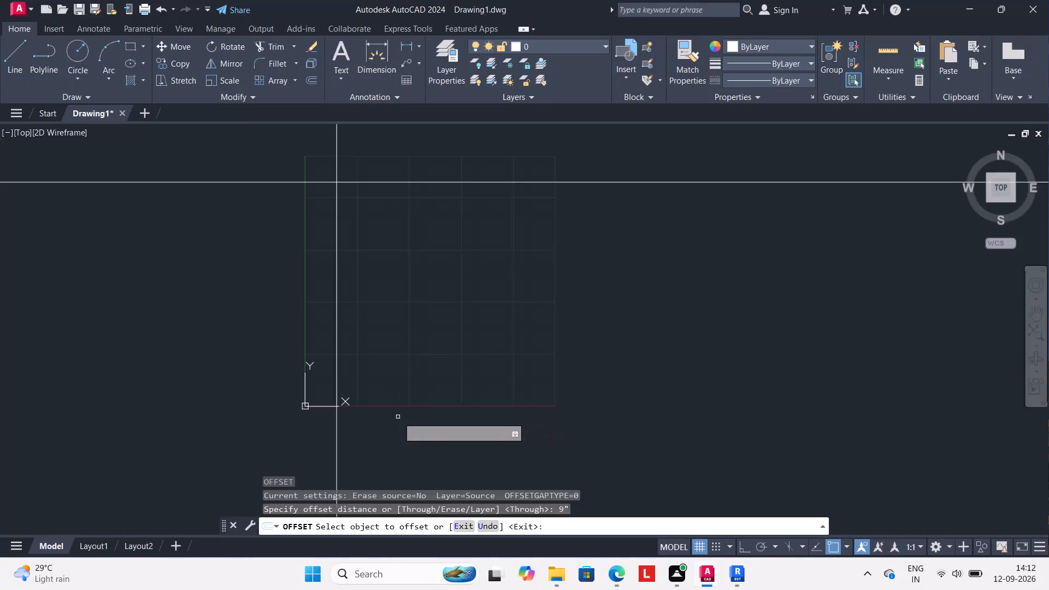
click(335, 295)
click(347, 290)
scroll(354, 274, up, 1)
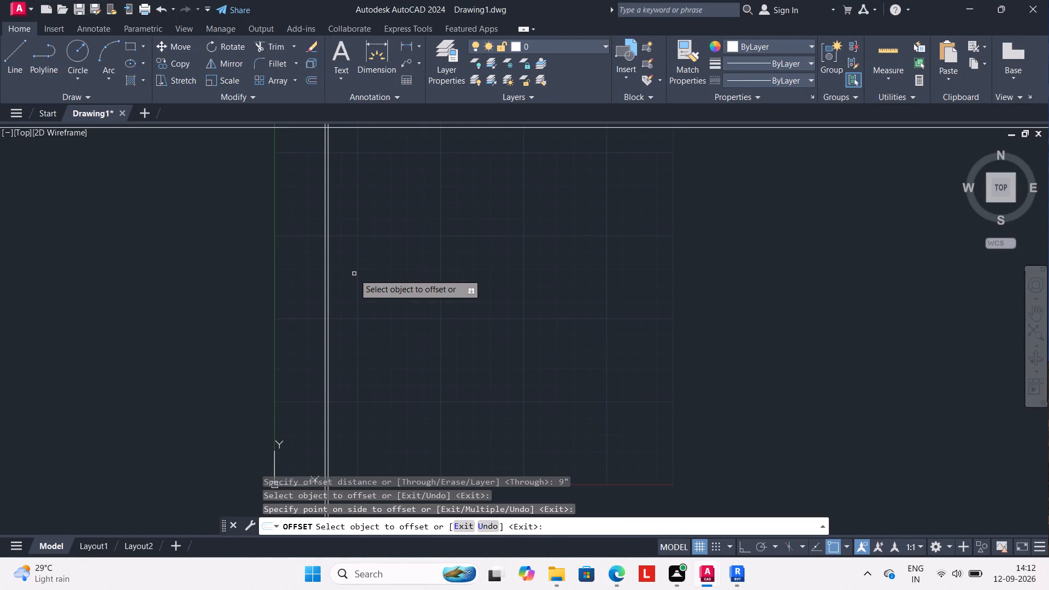
key(Escape)
key(Escape)
key(Escape)
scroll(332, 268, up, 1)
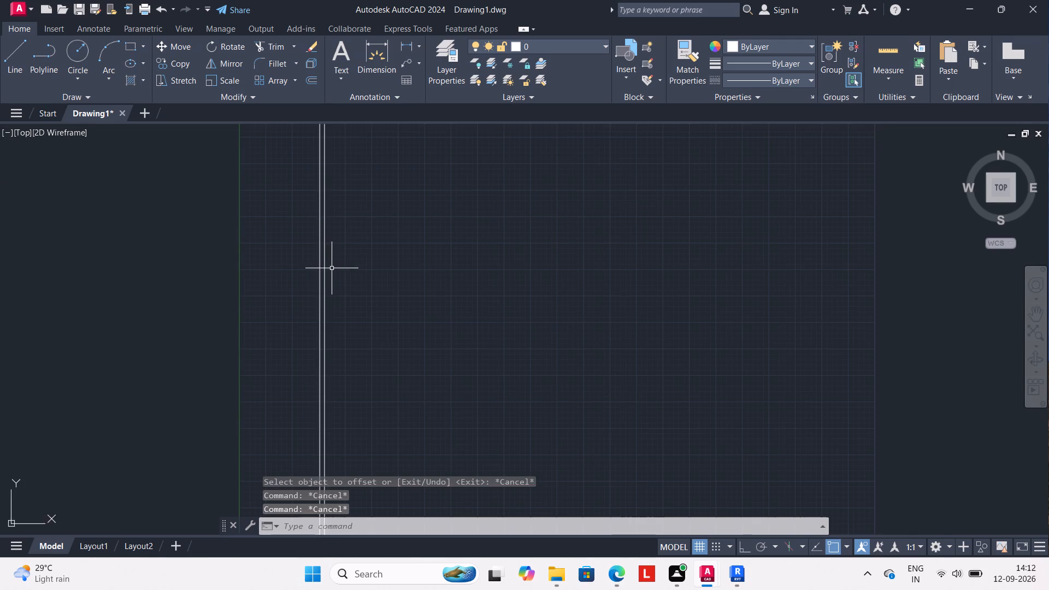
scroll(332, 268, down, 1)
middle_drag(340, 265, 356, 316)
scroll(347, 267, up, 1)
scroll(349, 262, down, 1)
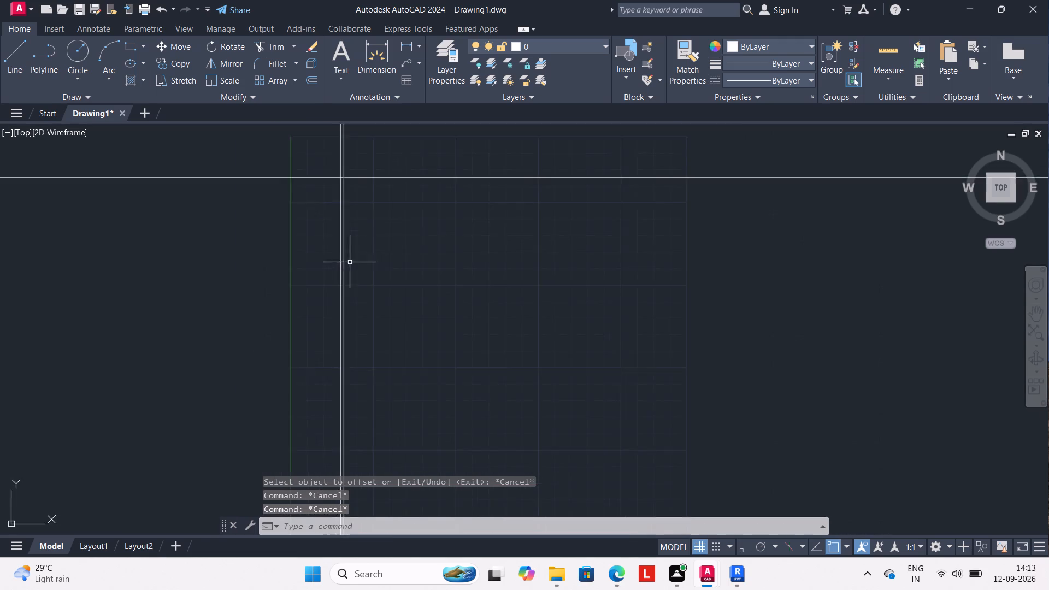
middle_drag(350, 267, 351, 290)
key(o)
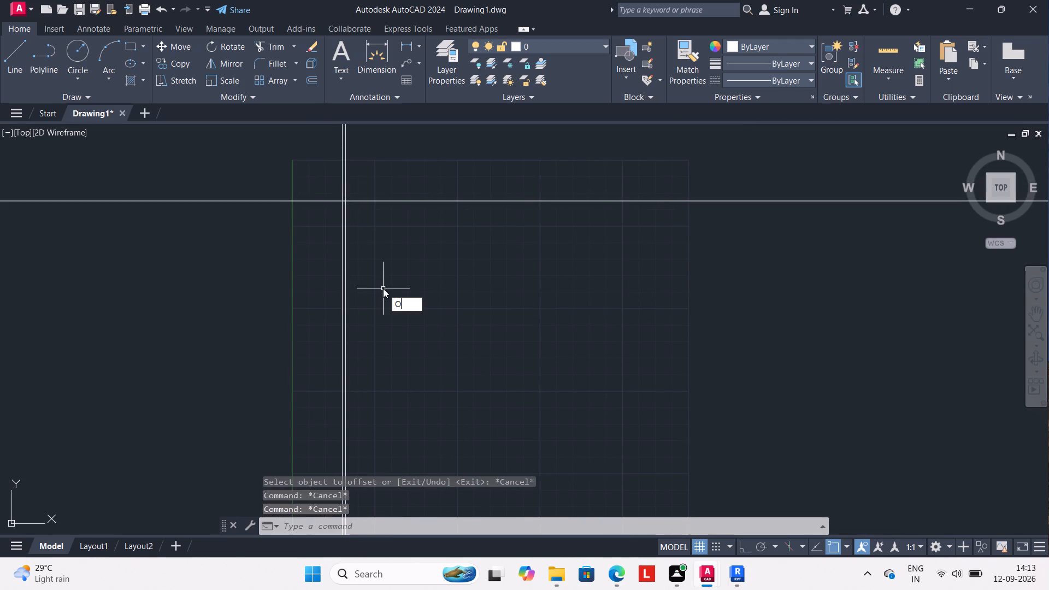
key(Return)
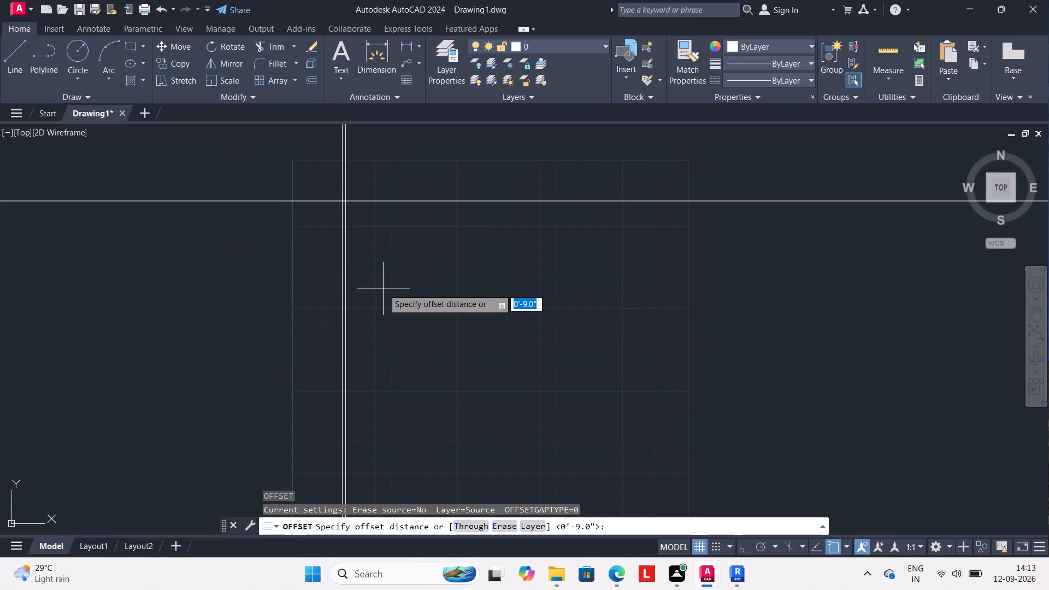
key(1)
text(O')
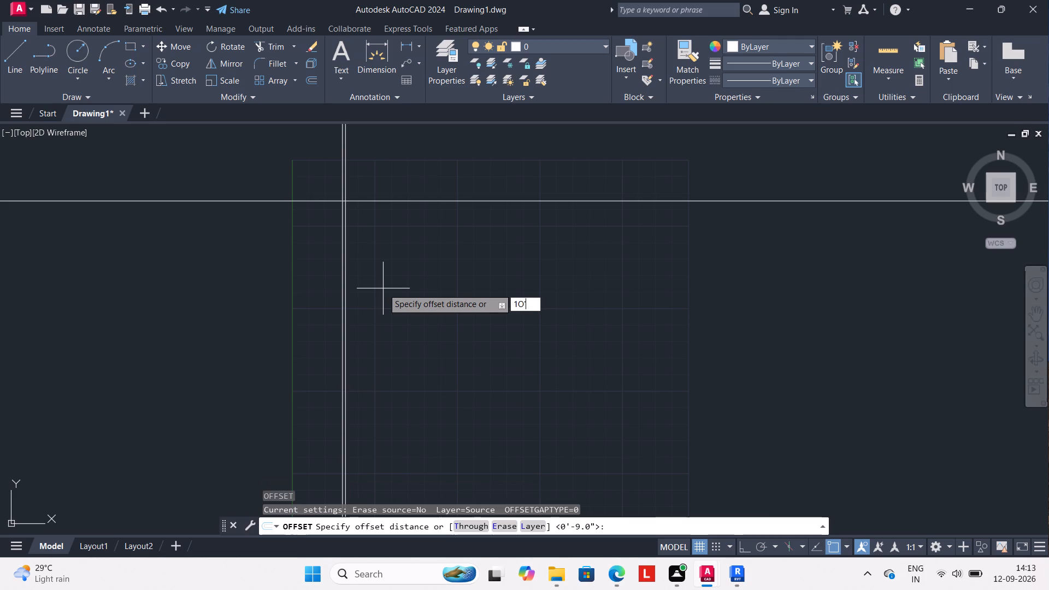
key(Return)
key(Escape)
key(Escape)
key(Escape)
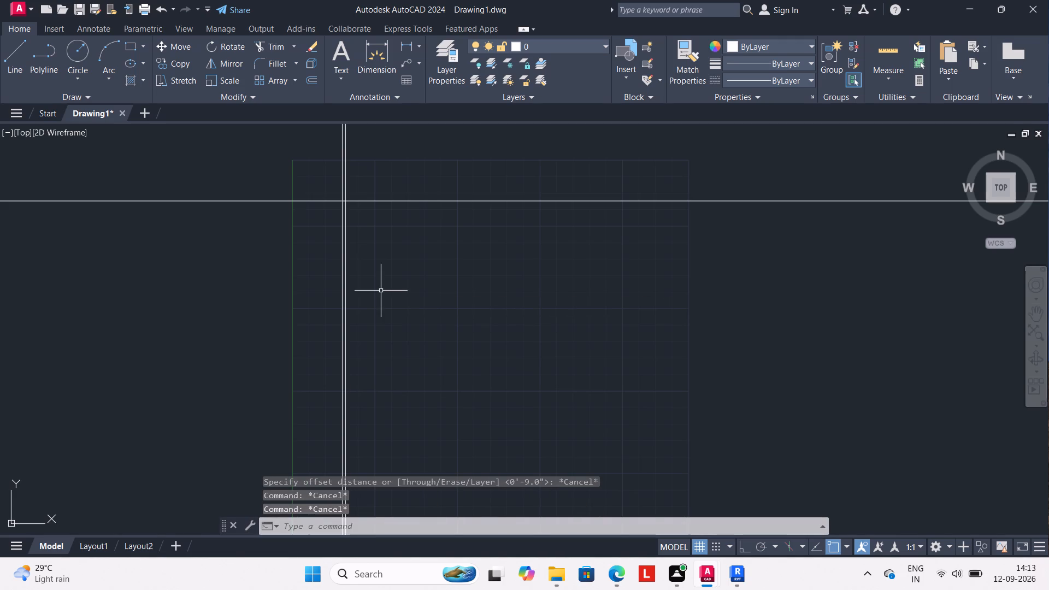
Offset the right-hand line of the 9" wall pair 10' to the right.
key(o)
key(Return)
text(10')
key(Return)
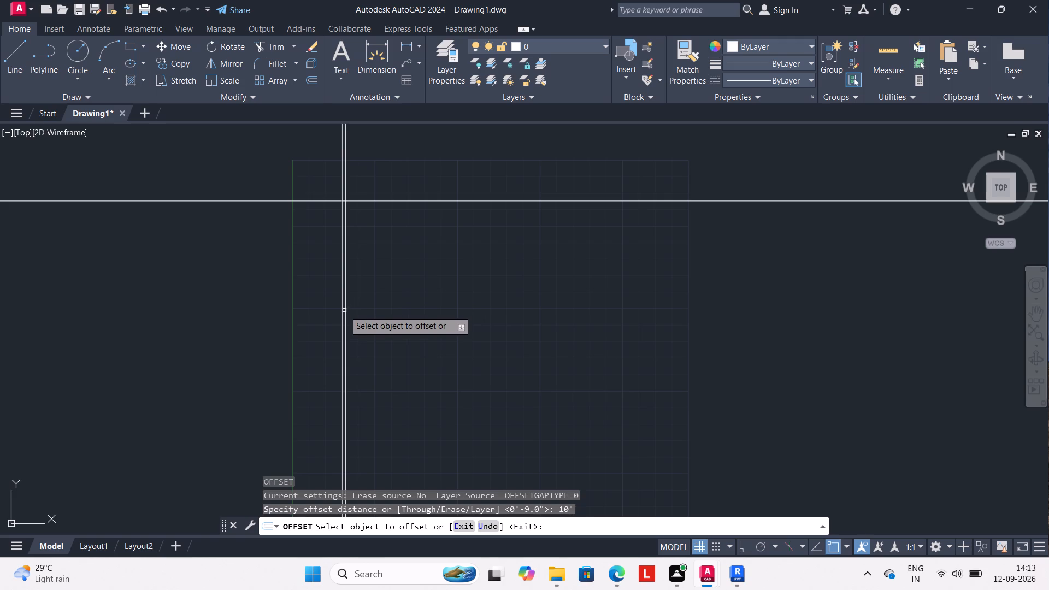
click(345, 308)
click(388, 302)
key(Escape)
key(Escape)
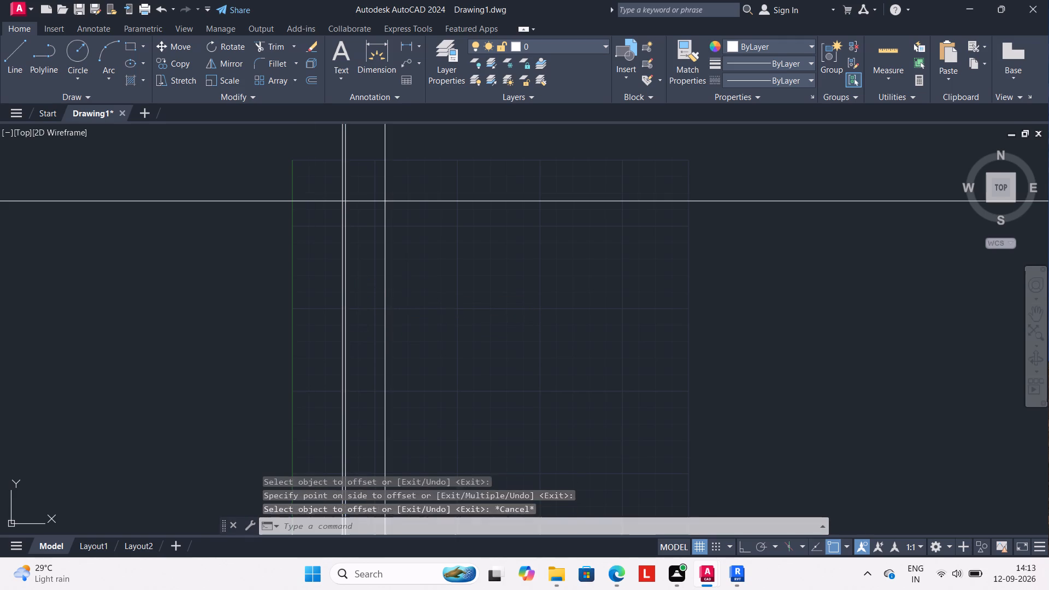
key(Escape)
key(Escape)
key(Escape)
Offset the rightmost vertical construction line 4.5" to the right to form a partition wall's thickness.
key(o)
key(Return)
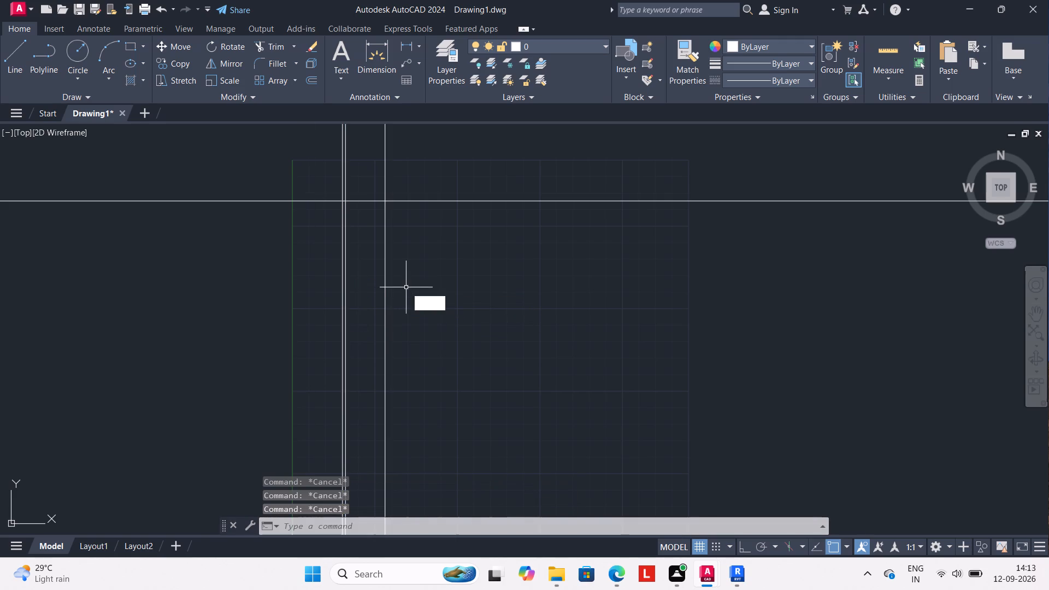
key(4)
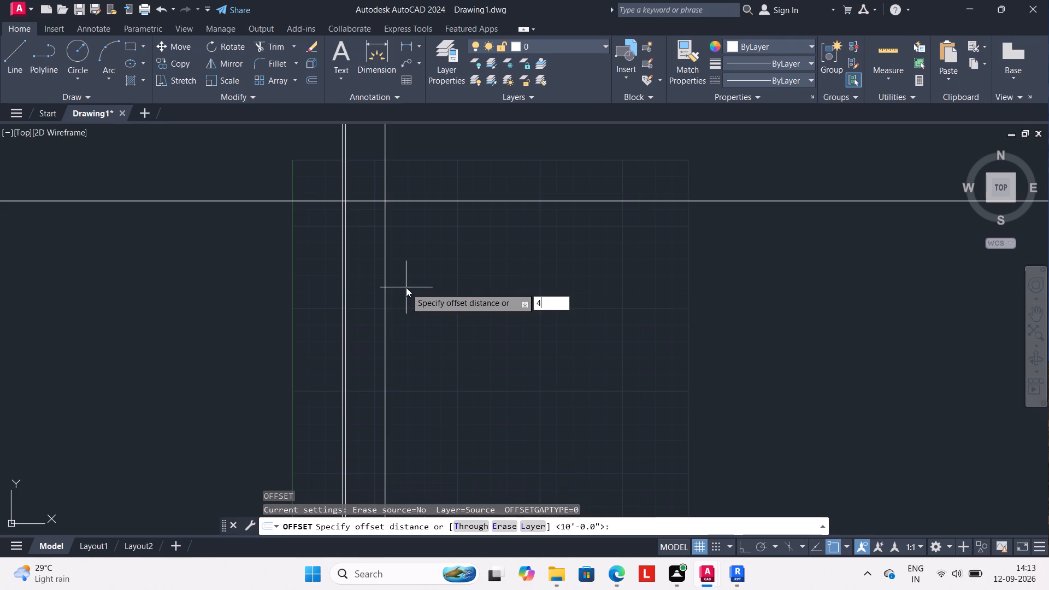
text(.5)
key(shift+quotedbl)
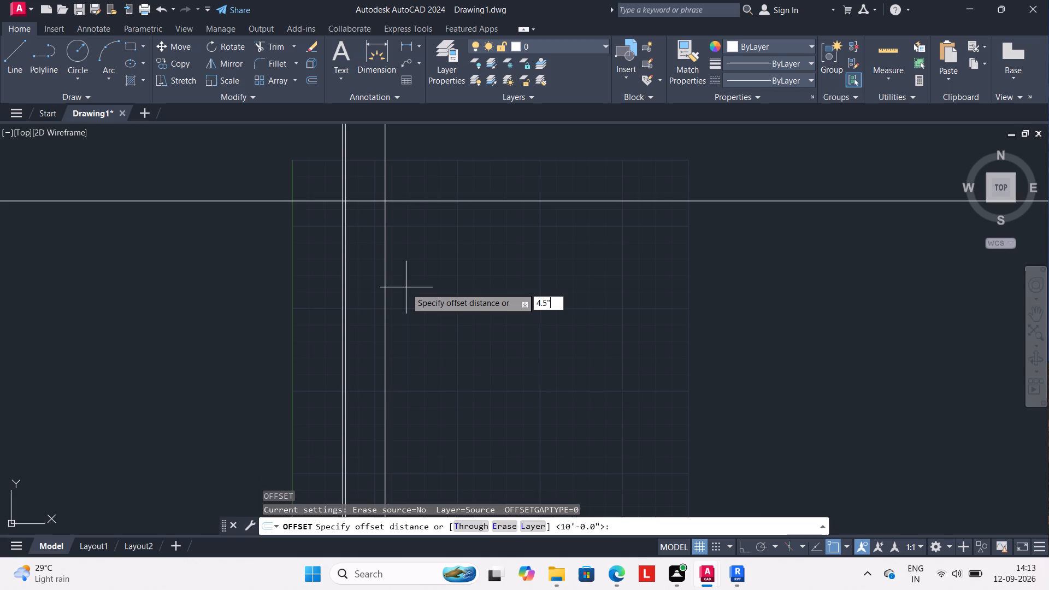
key(Return)
drag(385, 293, 391, 293)
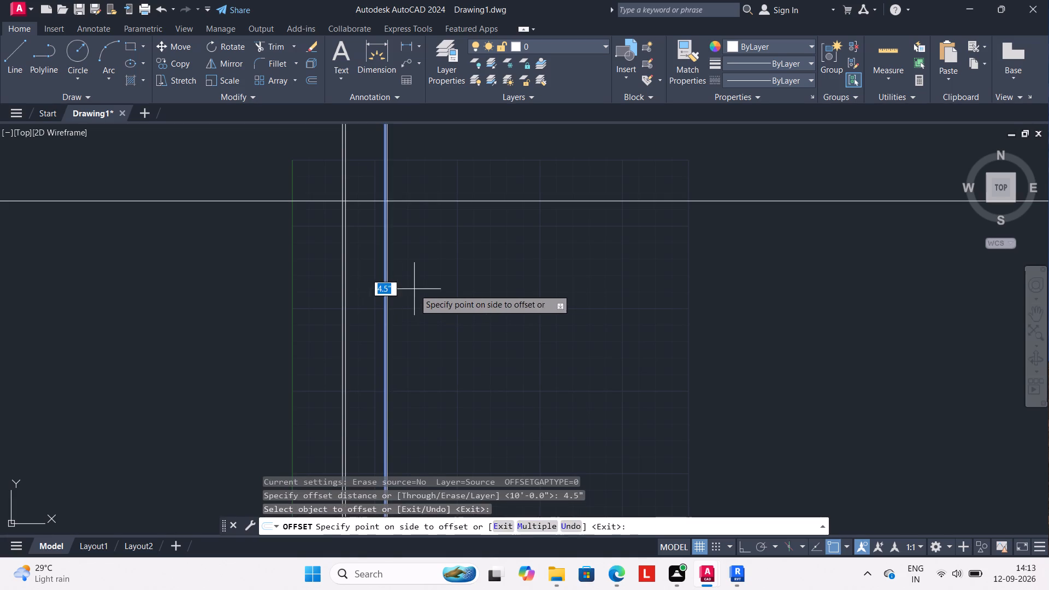
click(416, 288)
scroll(420, 274, up, 1)
key(Escape)
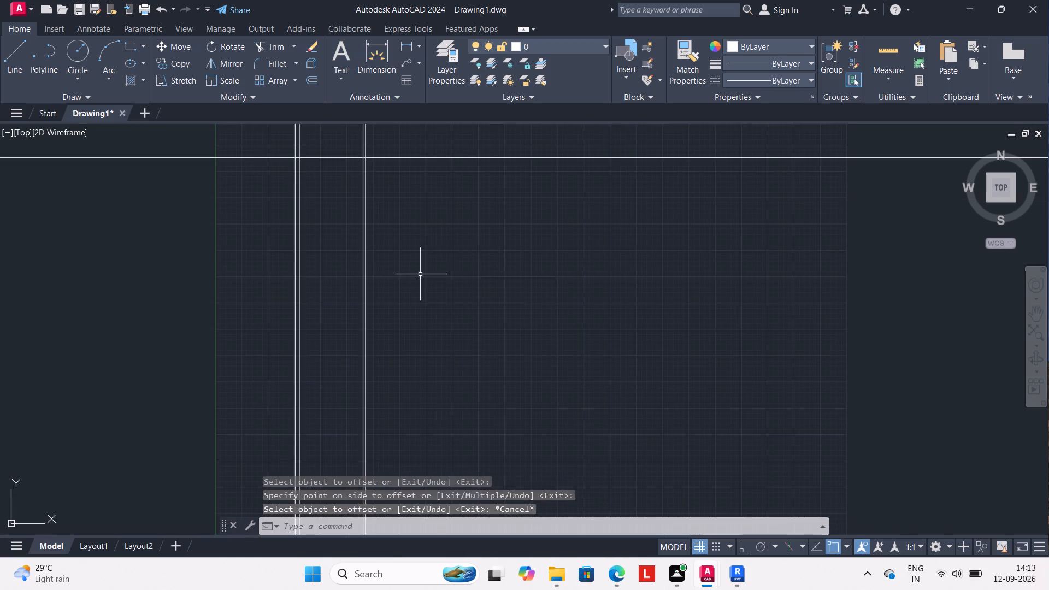
Offset the right-hand line of the 4.5" wall pair 9'6" to the right.
middle_drag(422, 278, 435, 316)
key(o)
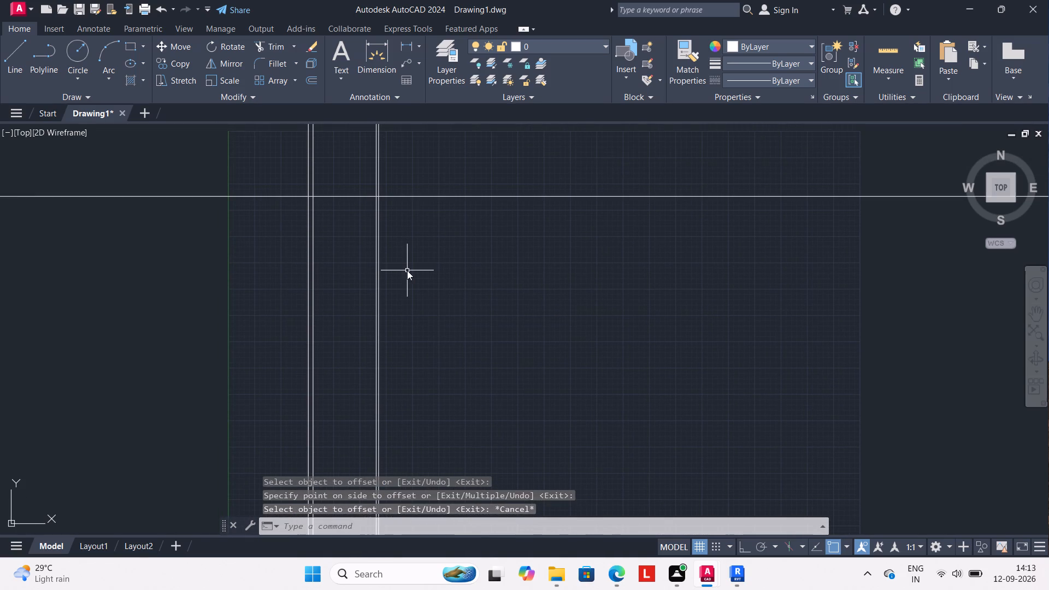
key(Return)
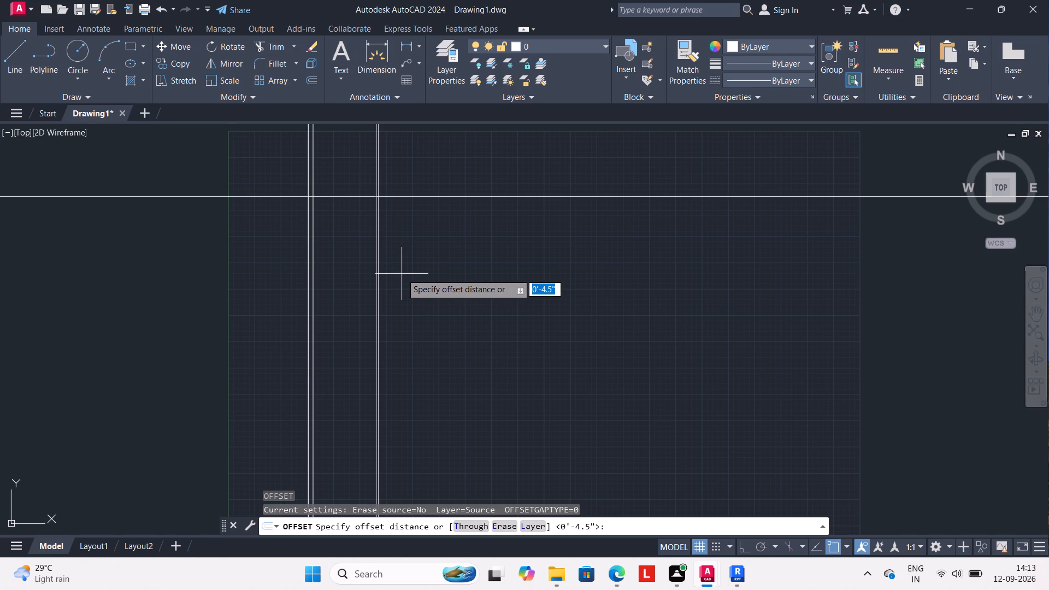
key(8)
key(BackSpace)
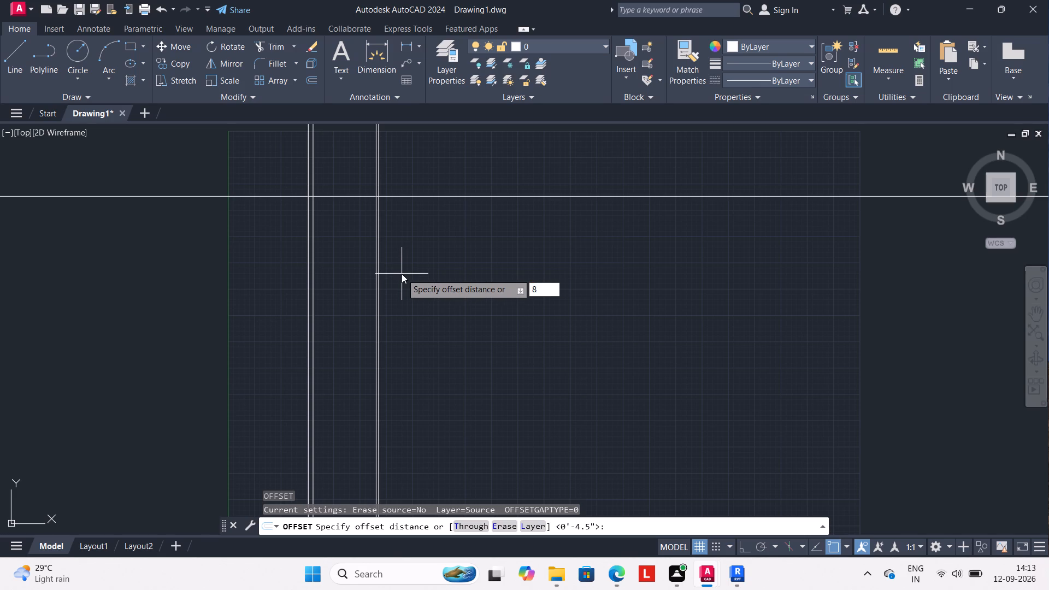
text(9')
key(6)
key(shift+quotedbl)
key(Return)
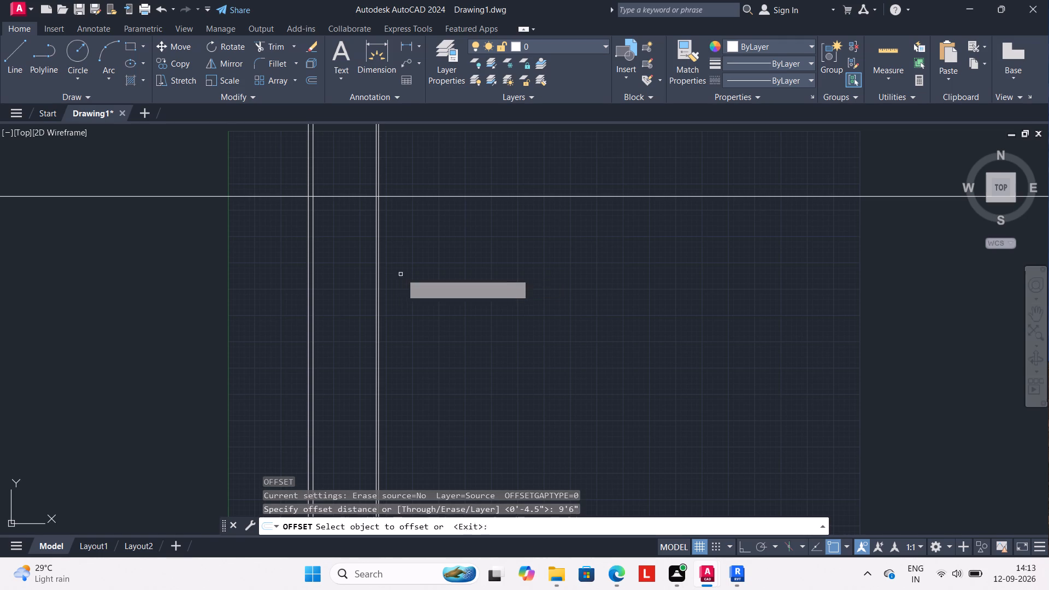
scroll(382, 290, up, 1)
drag(374, 280, 382, 278)
click(417, 273)
key(Escape)
middle_drag(419, 290, 422, 321)
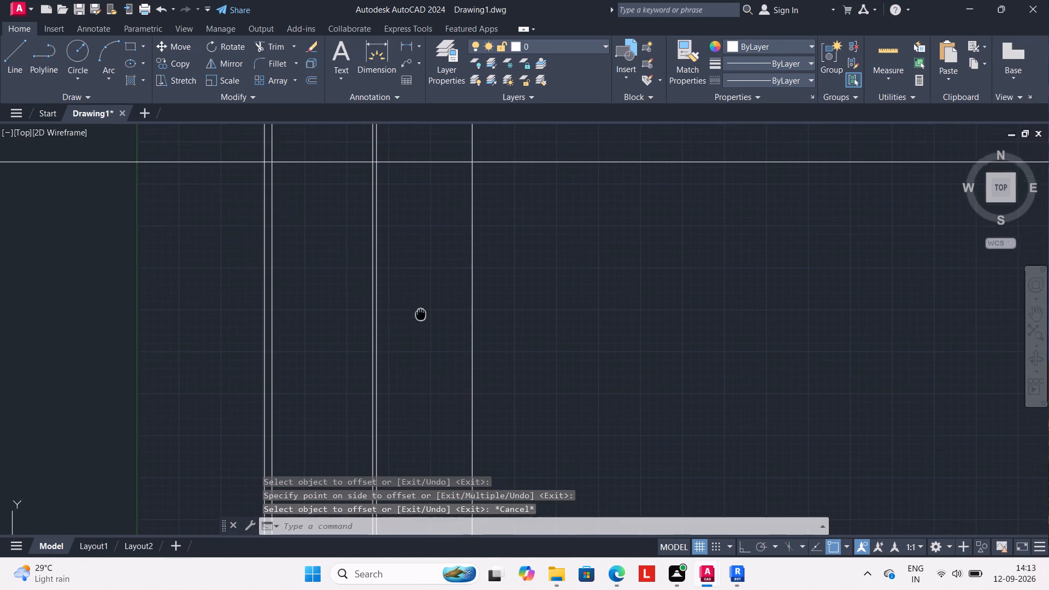
Offset the rightmost vertical construction line 4.5" to the right to form the second partition wall's thickness.
middle_drag(422, 321, 422, 324)
key(o)
key(Return)
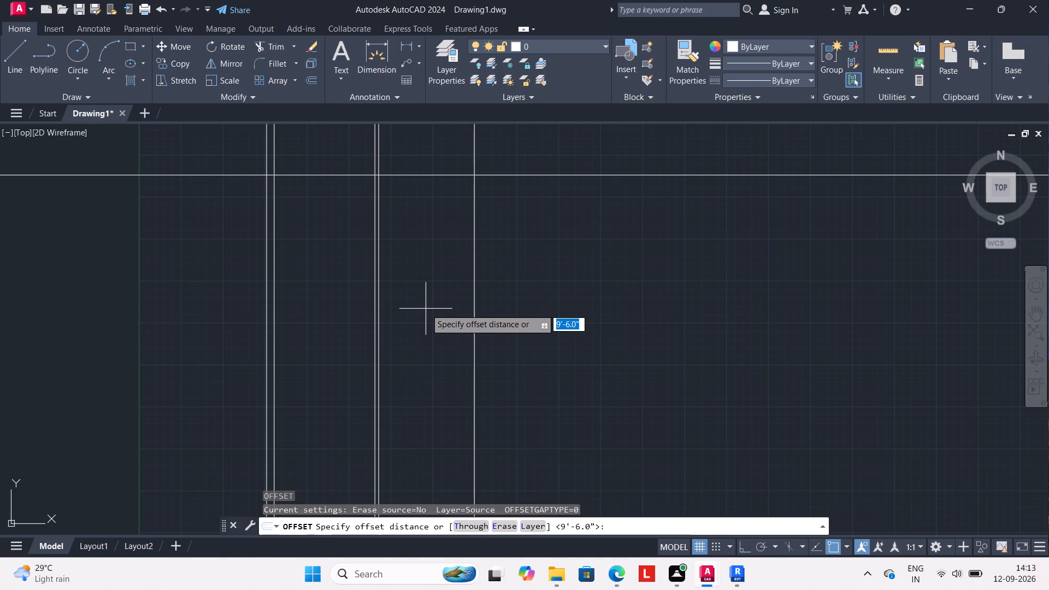
text(4.5")
key(Return)
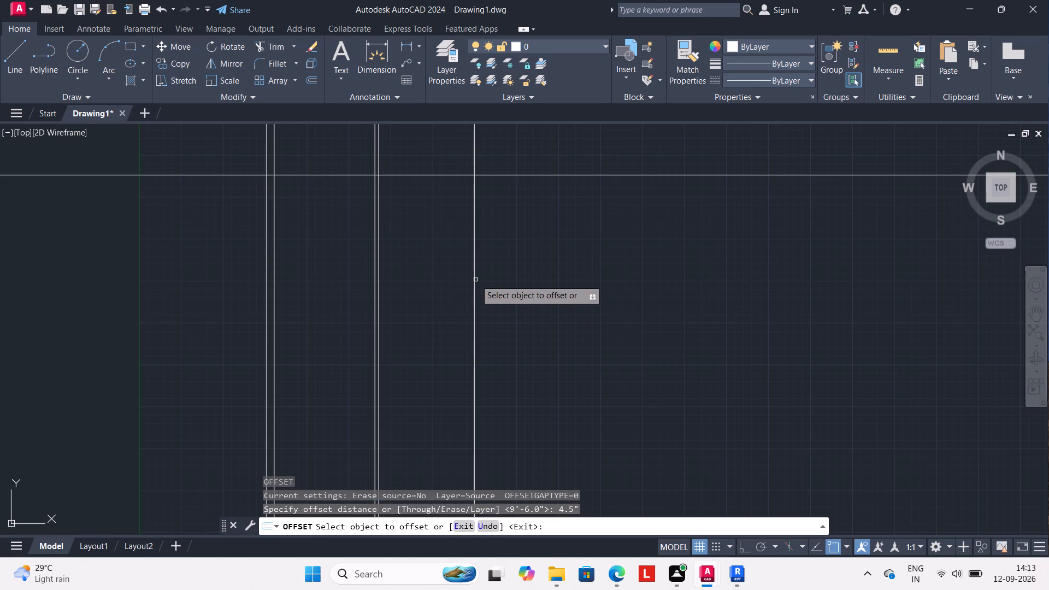
drag(474, 285, 485, 281)
click(511, 280)
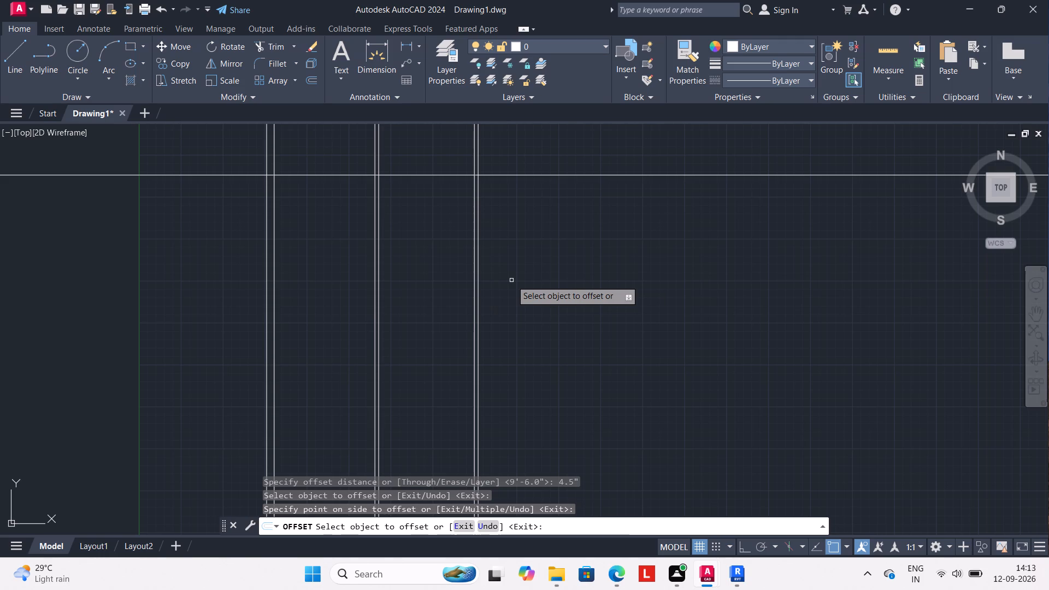
key(Escape)
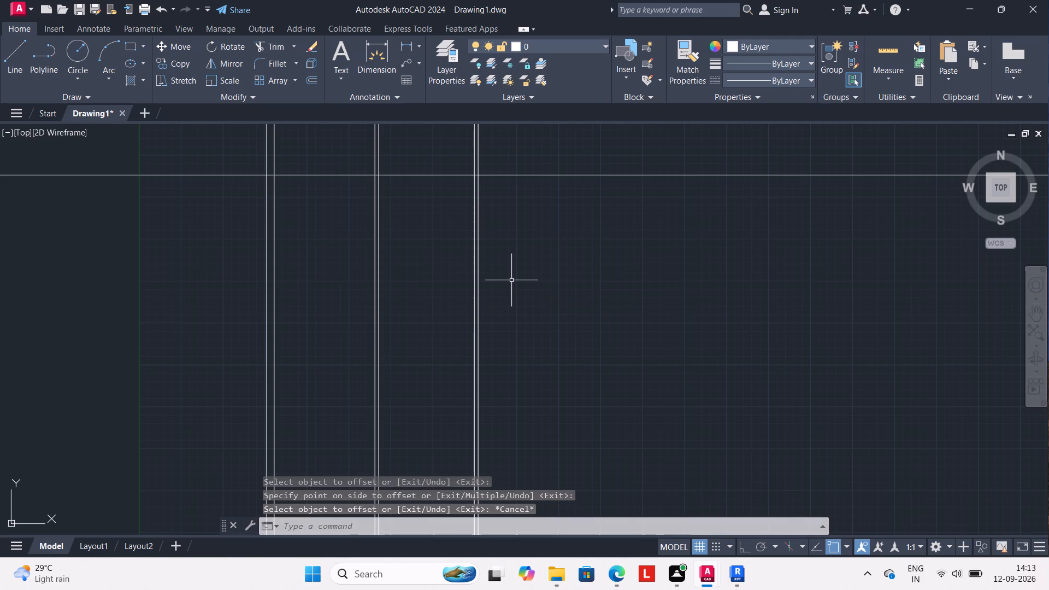
Offset the right-hand line of the newest 4.5" wall pair 15' to the right.
key(o)
key(Return)
text(15')
key(Return)
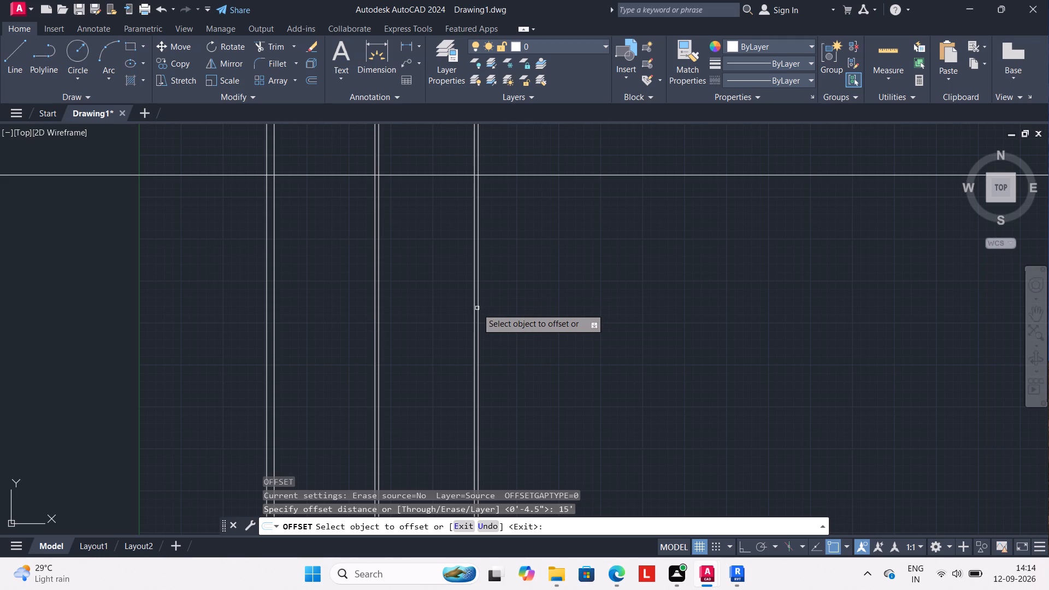
click(478, 306)
click(509, 302)
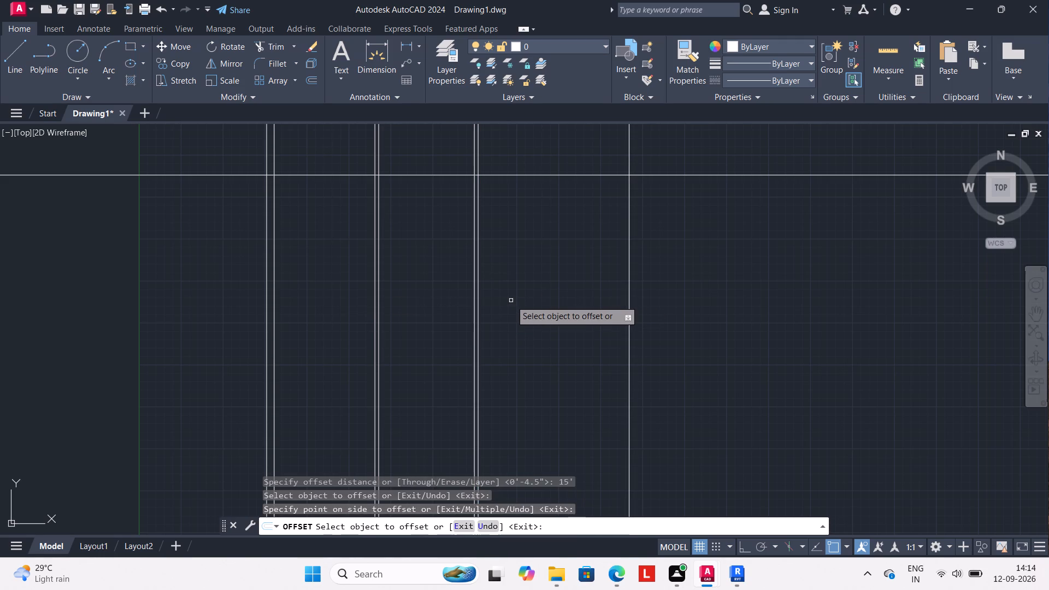
key(Escape)
Offset the rightmost vertical construction line 4.5" to the right to form the last vertical wall's thickness.
key(o)
key(Return)
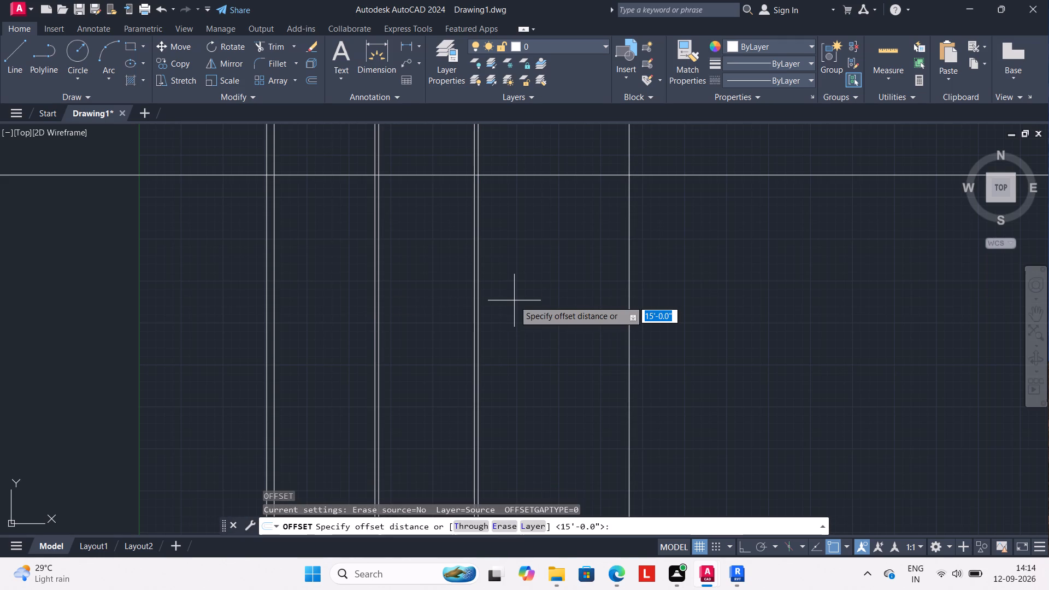
text(4.5")
key(Return)
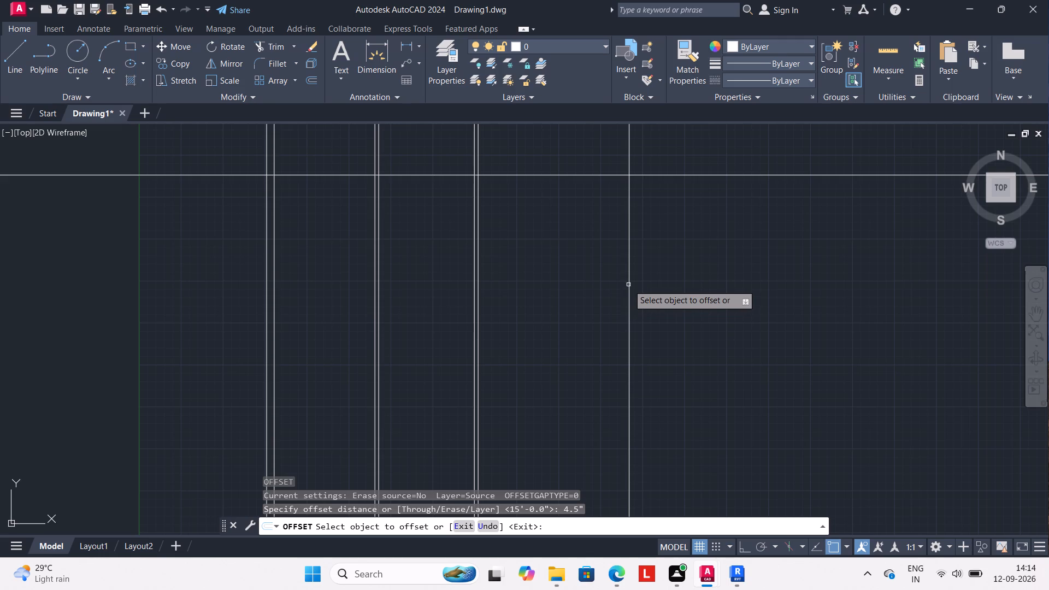
drag(629, 284, 640, 280)
click(655, 279)
key(Escape)
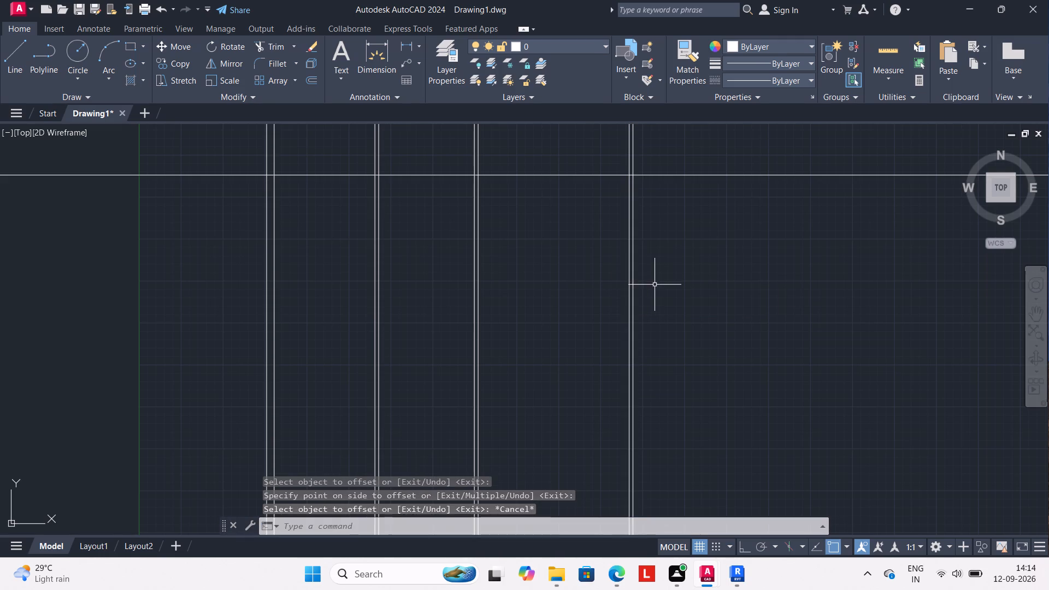
key(Escape)
key(Escape)
key(Escape)
Offset the horizontal construction line 10'6" downward.
scroll(585, 296, down, 1)
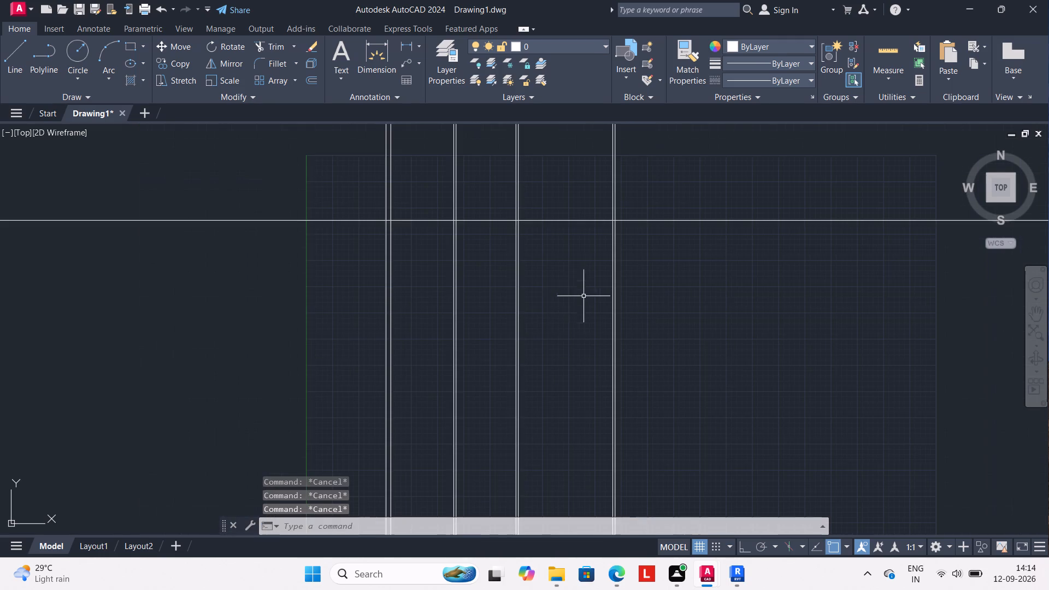
middle_drag(561, 290, 558, 306)
scroll(558, 304, up, 1)
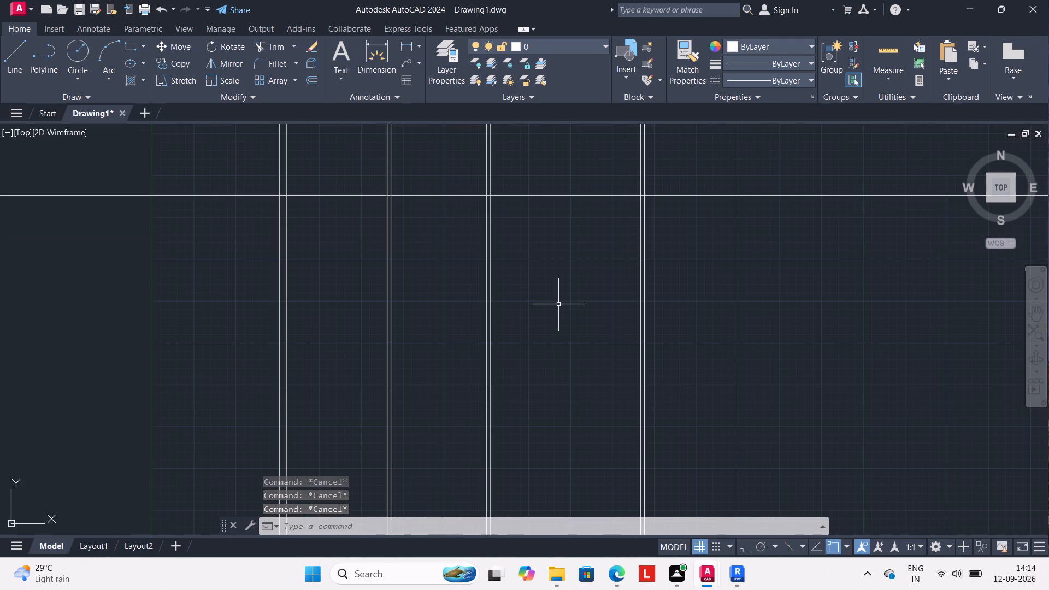
middle_drag(558, 304, 547, 290)
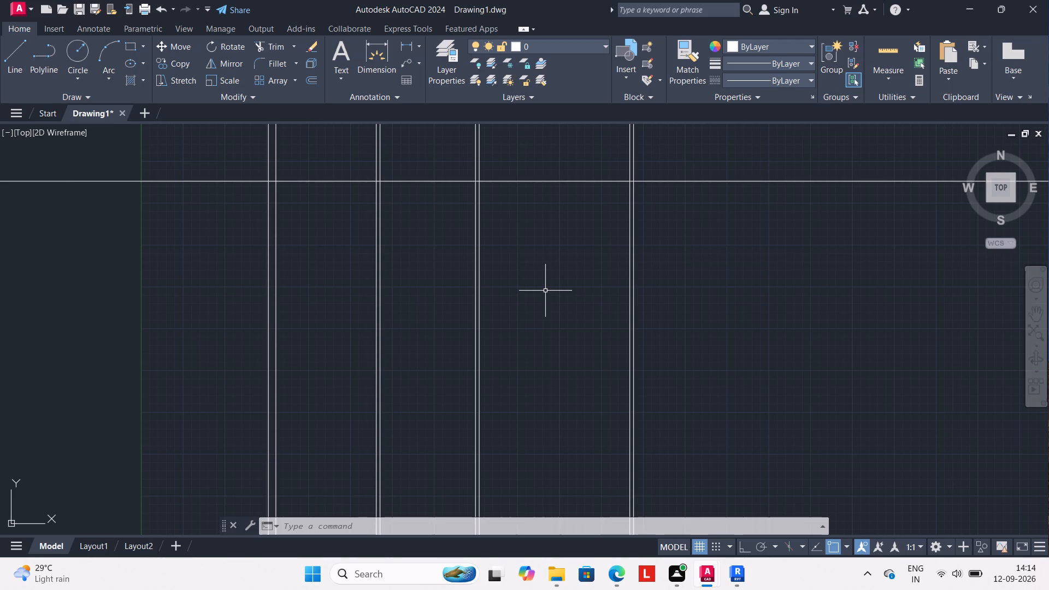
key(o)
key(Return)
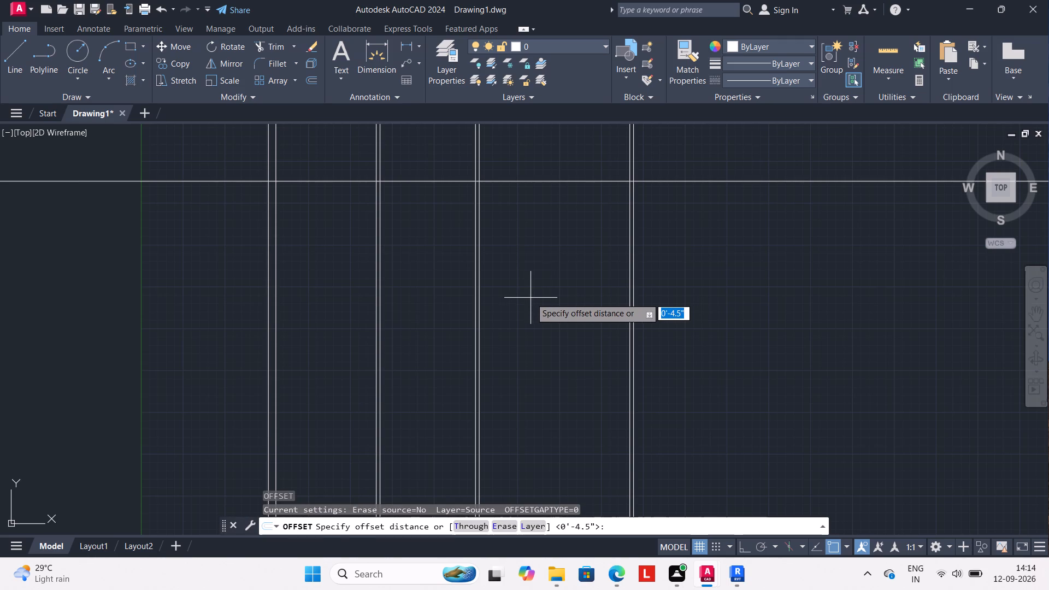
text(10')
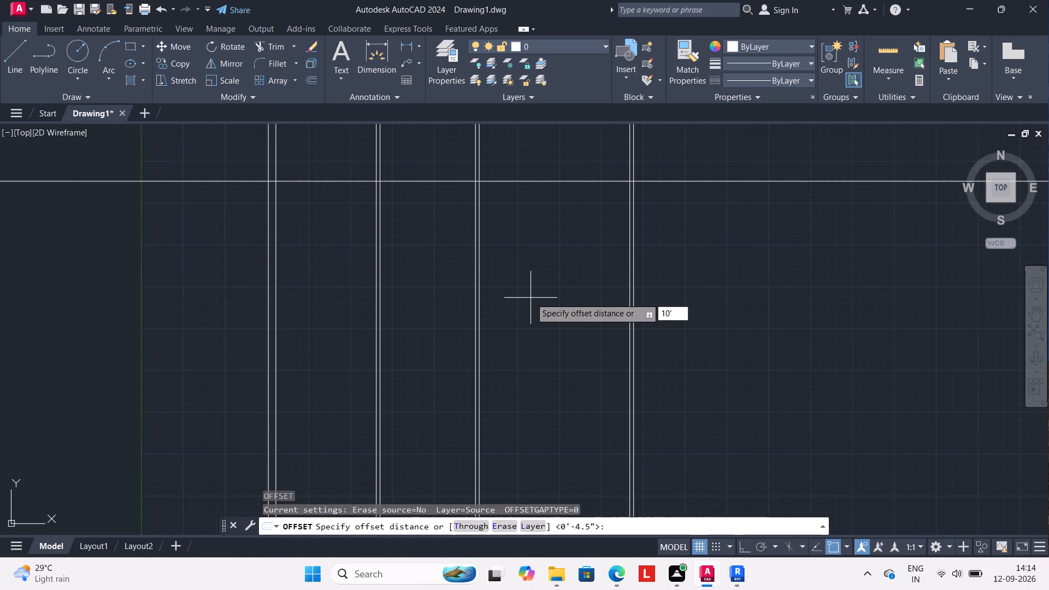
text(6")
key(Return)
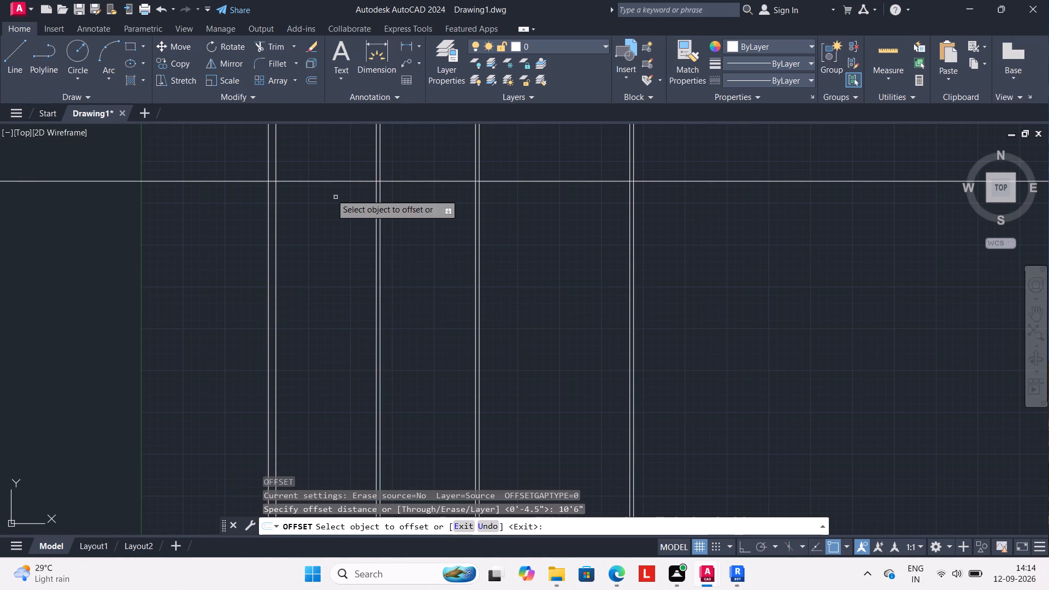
drag(327, 181, 337, 246)
click(341, 259)
key(Escape)
key(Escape)
key(Escape)
key(Escape)
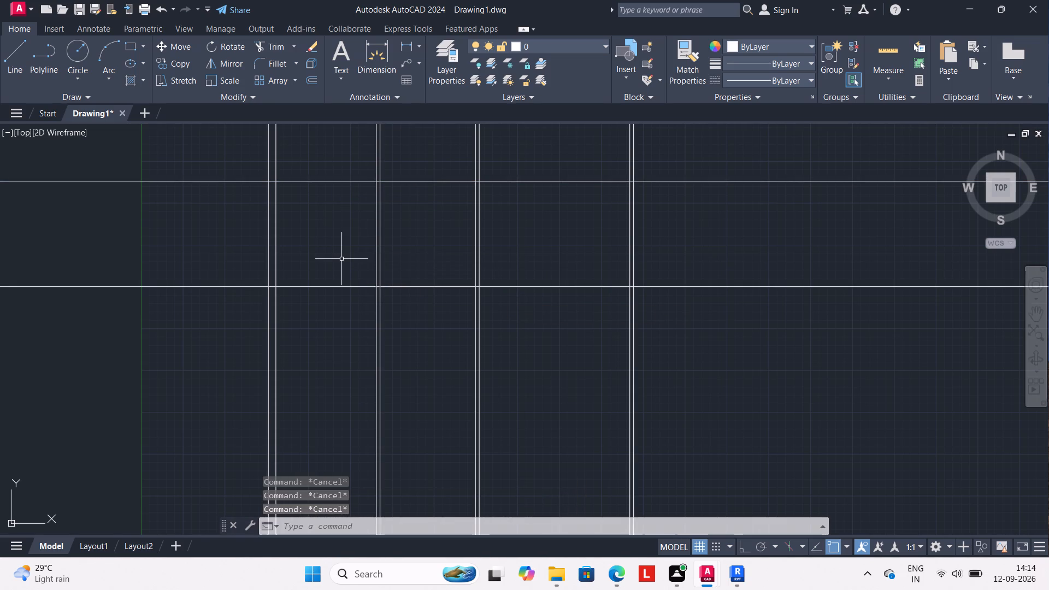
Offset the lower horizontal construction line 4.5" downward to form a horizontal partition wall's thickness.
key(o)
key(Return)
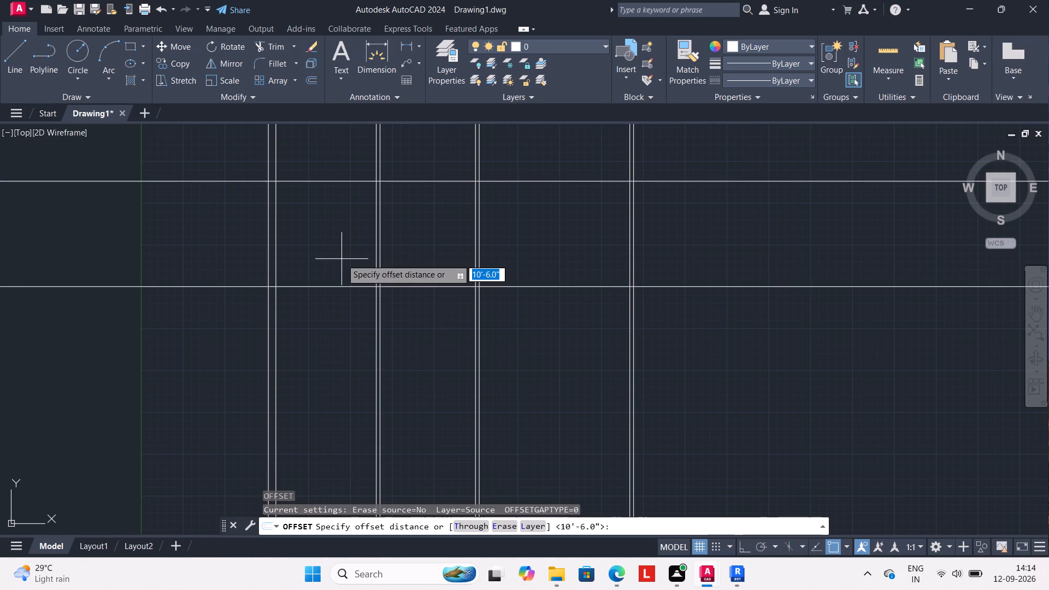
text(4.5")
key(Return)
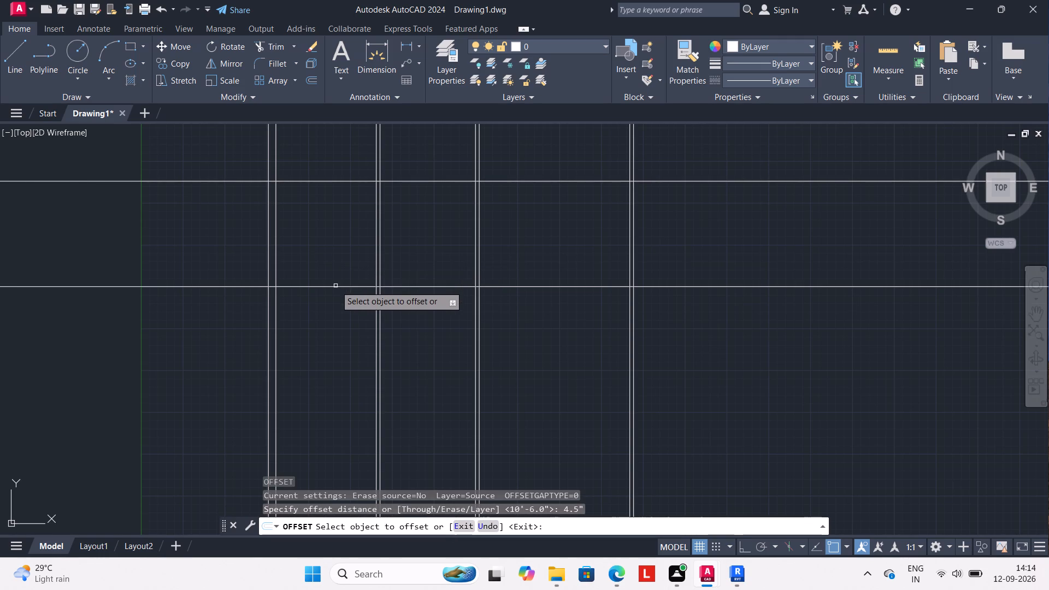
drag(336, 287, 336, 294)
click(341, 314)
key(Escape)
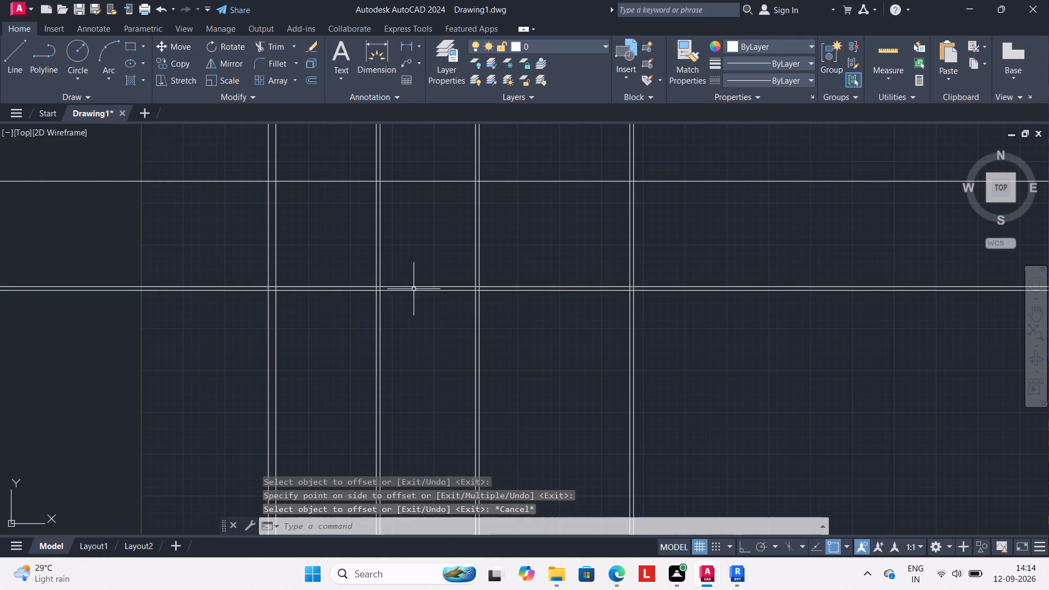
key(Escape)
Trim the horizontal 4.5" wall pair out of the two bays between the second and fourth vertical walls.
text(TR)
key(Return)
drag(411, 267, 433, 339)
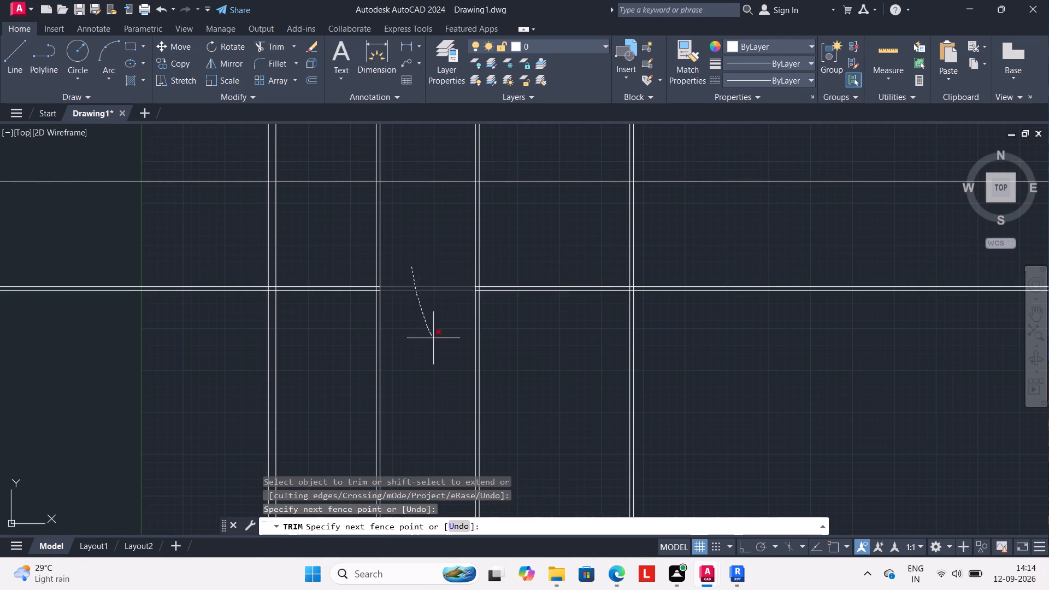
drag(514, 246, 552, 328)
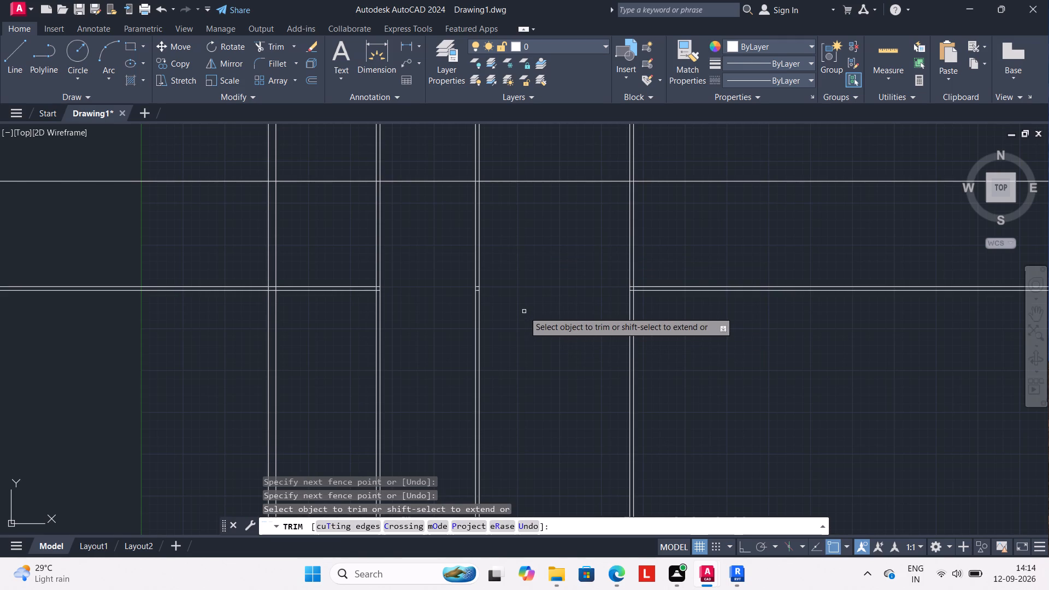
key(Escape)
key(Escape)
key(Escape)
key(Escape)
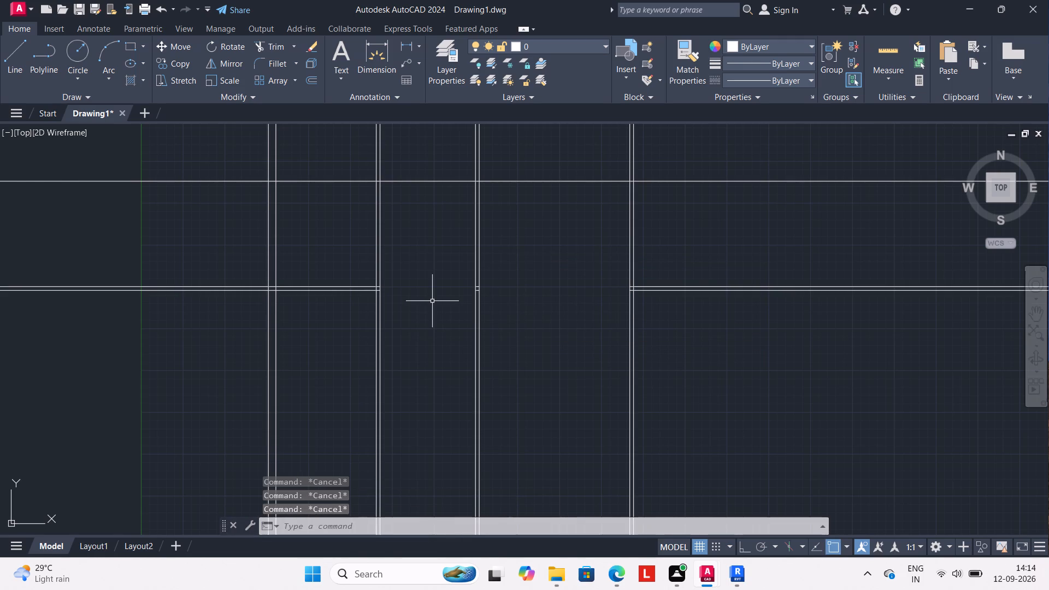
Offset the uppermost horizontal construction line 9" upward to form the outer wall's thickness.
middle_drag(428, 293, 438, 335)
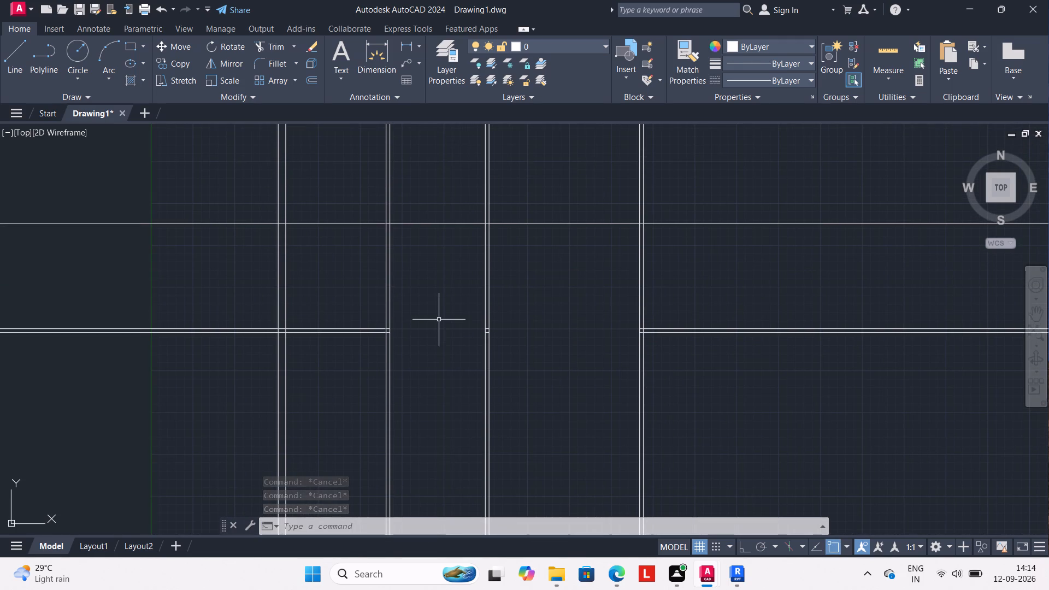
key(o)
key(Return)
scroll(440, 315, down, 1)
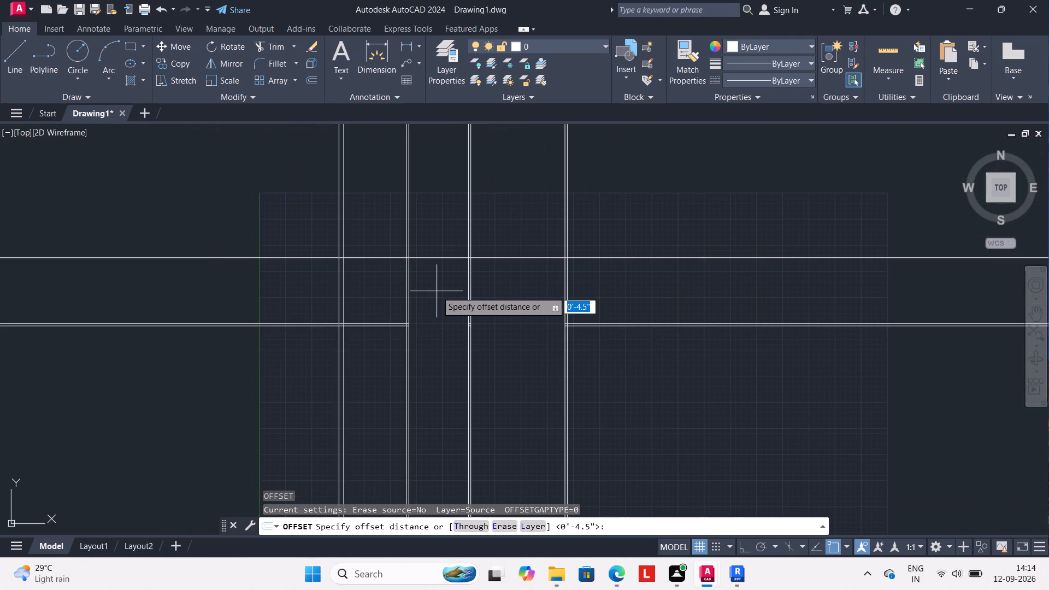
key(9)
key(shift+quotedbl)
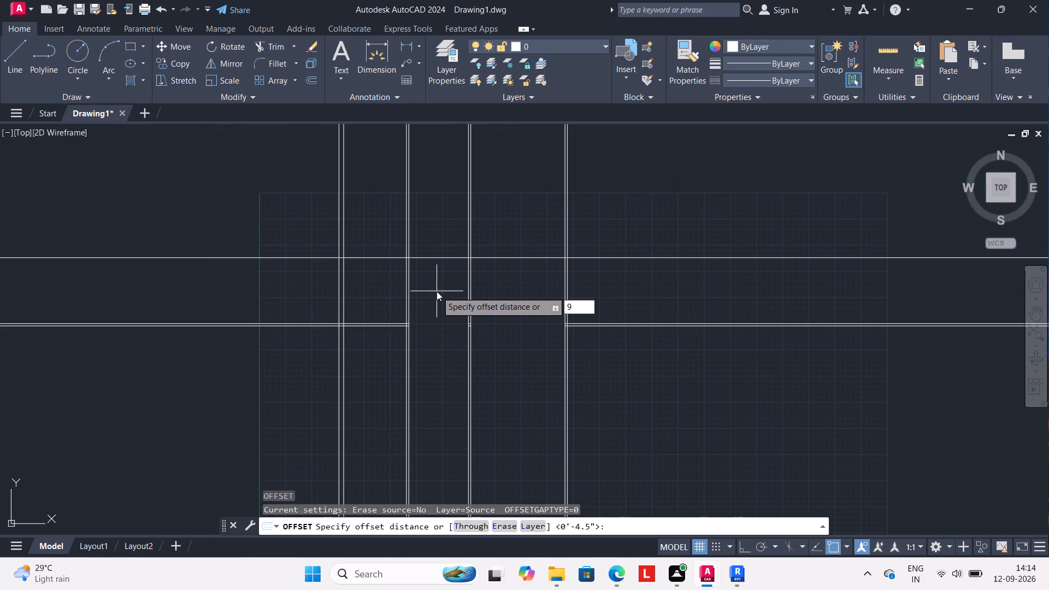
key(Return)
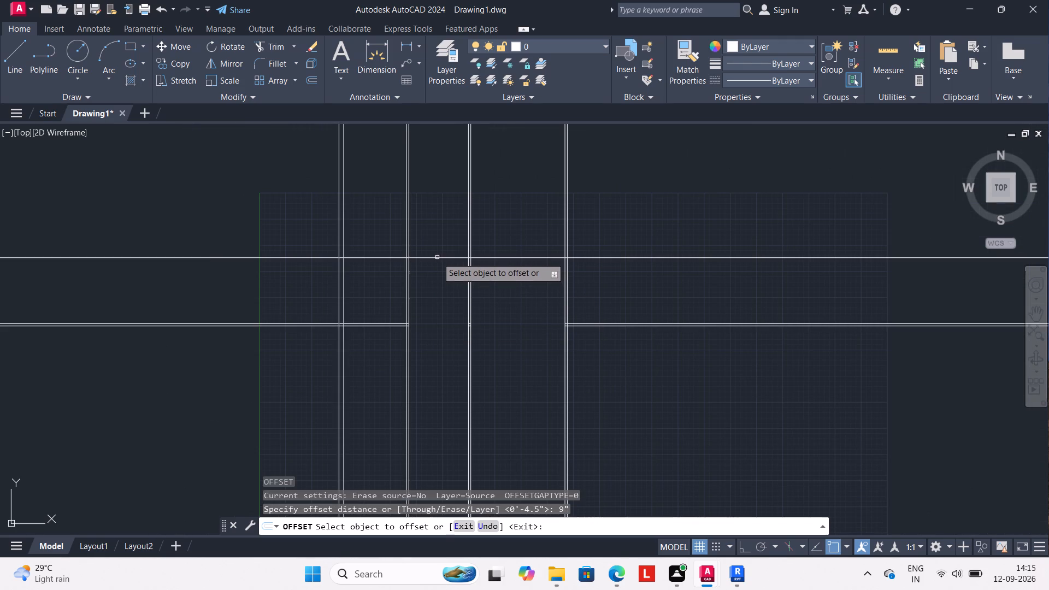
drag(437, 257, 438, 251)
click(438, 247)
key(Escape)
key(Escape)
key(Escape)
key(Escape)
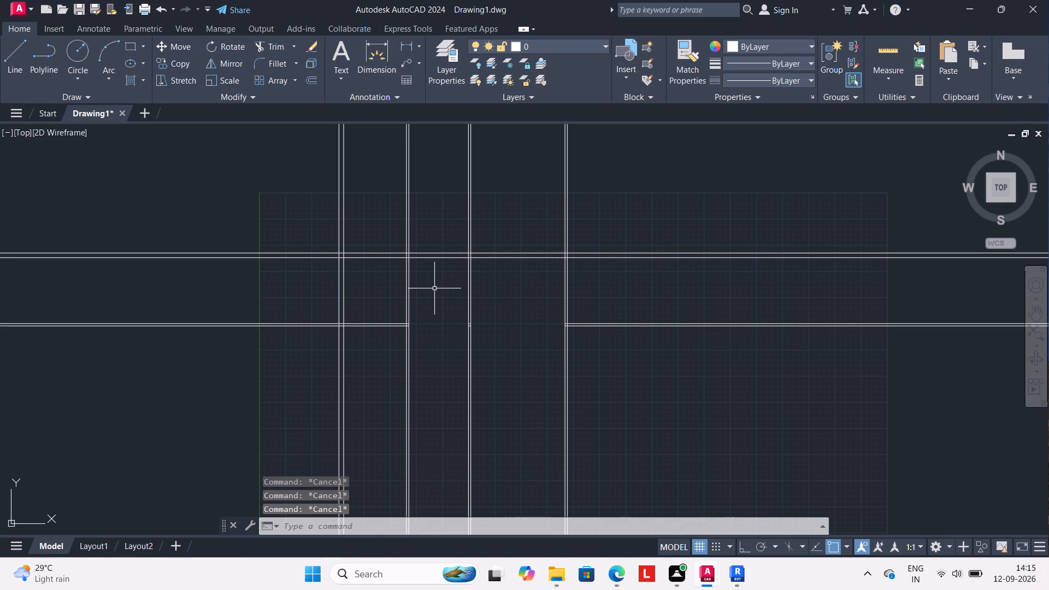
Offset the lower line of the horizontal 9" wall pair 15' downward.
key(o)
key(Return)
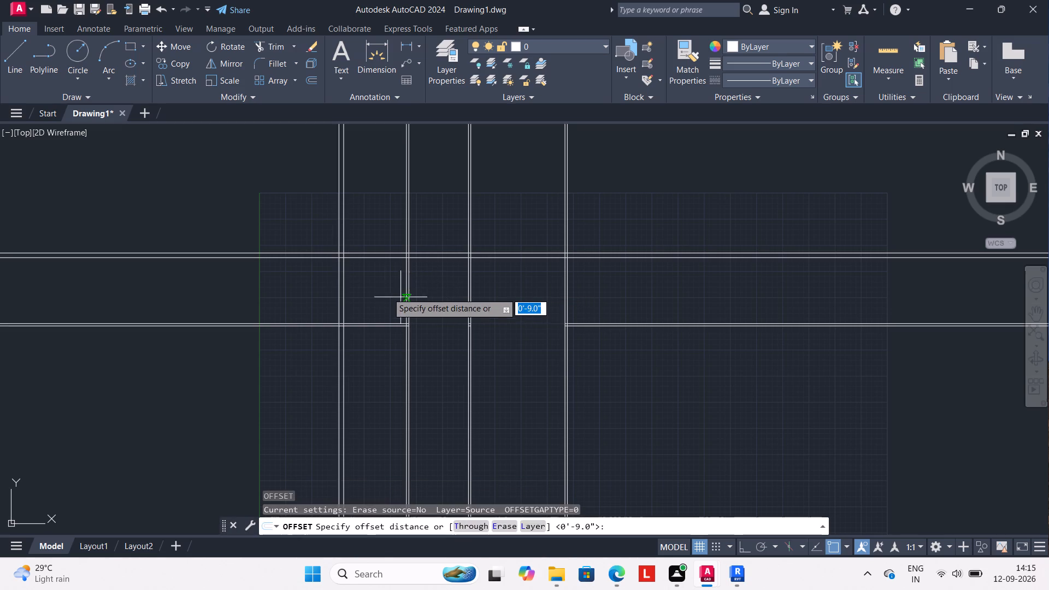
scroll(383, 292, up, 1)
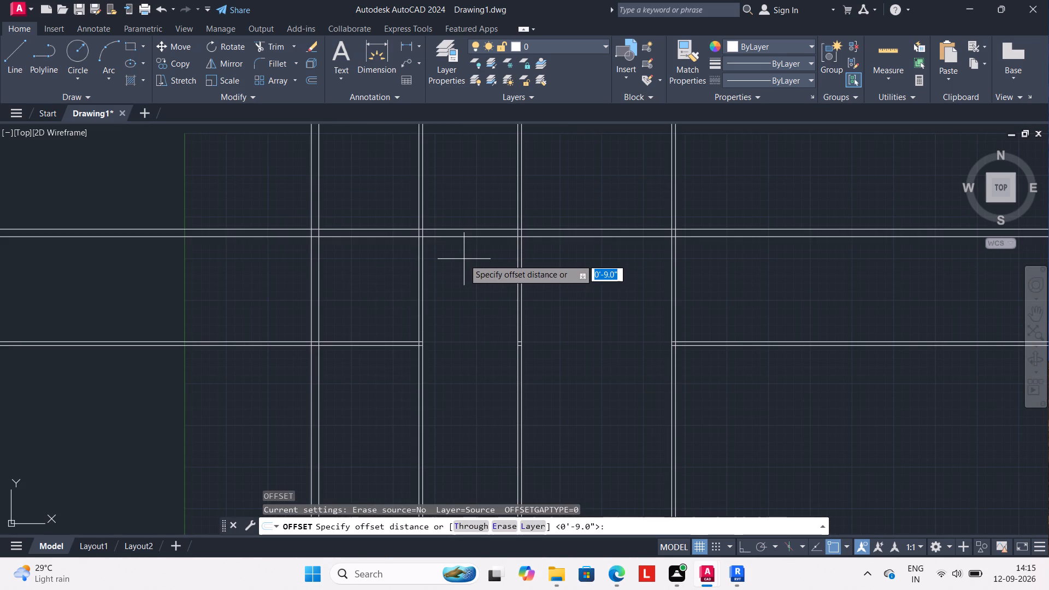
text(15')
key(Return)
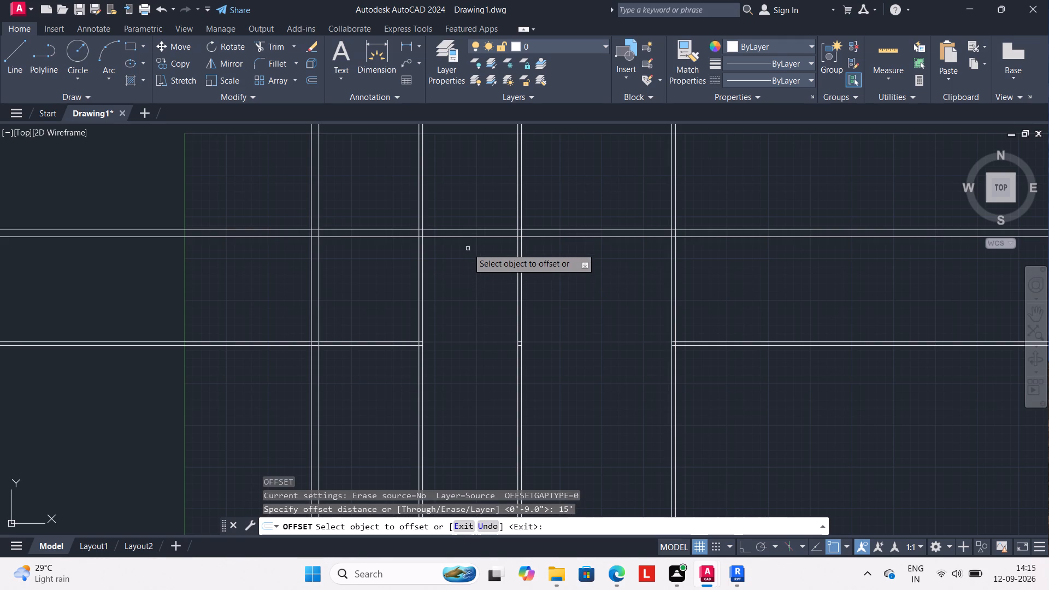
drag(474, 238, 474, 252)
click(474, 264)
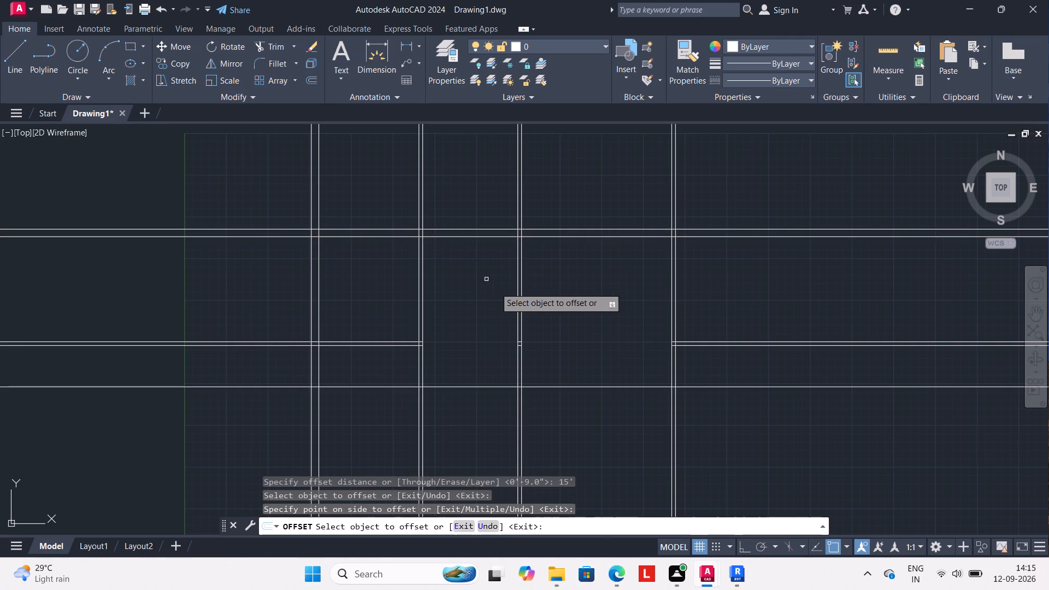
middle_drag(498, 306, 484, 281)
key(Escape)
key(Escape)
key(Escape)
key(Escape)
key(Escape)
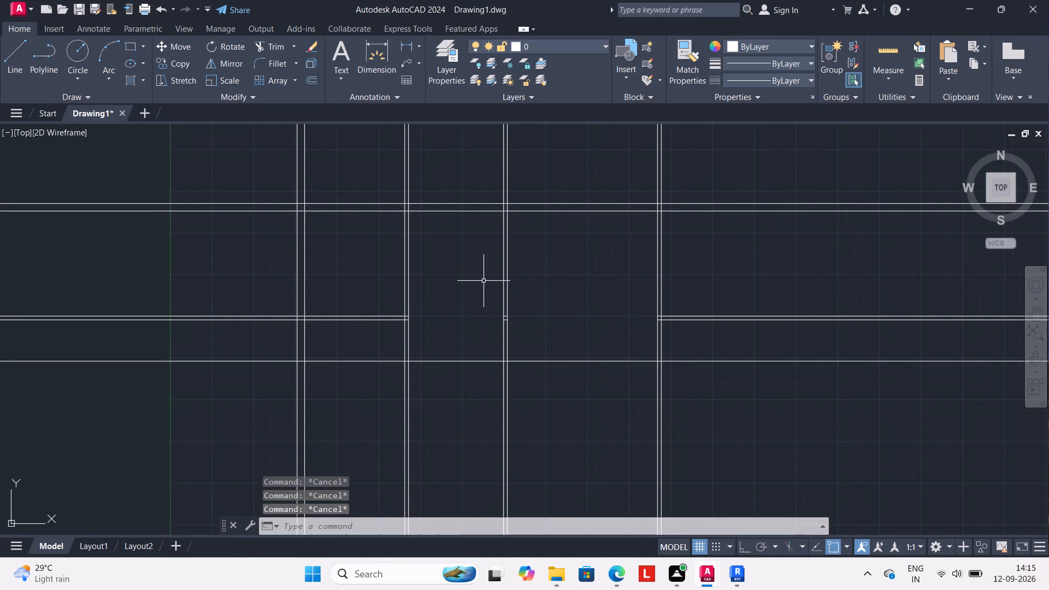
Offset the lowest horizontal construction line 4.5" downward to form another partition wall's thickness.
key(o)
key(Return)
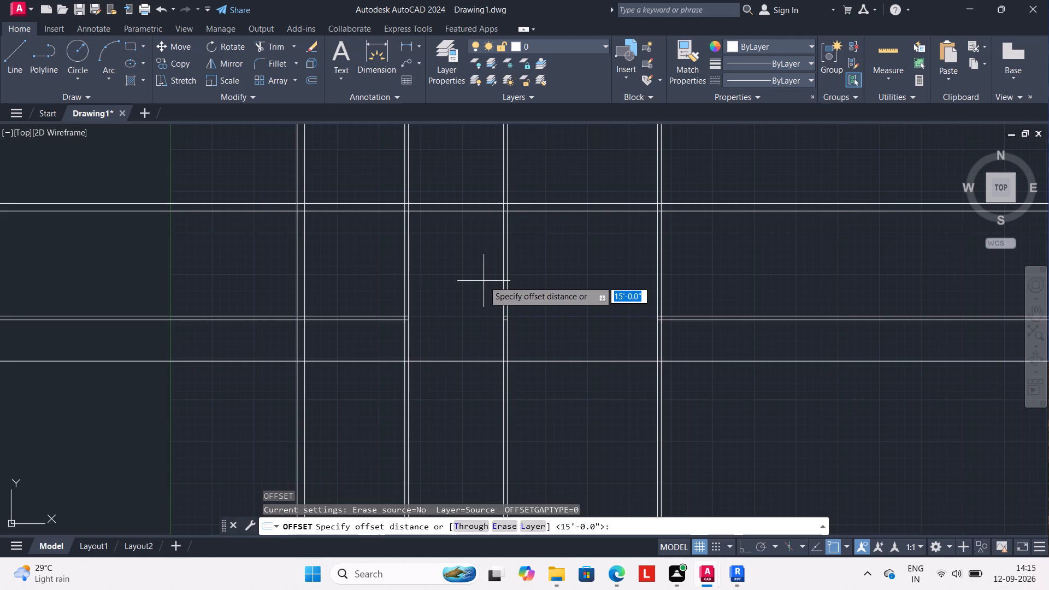
text(4.5")
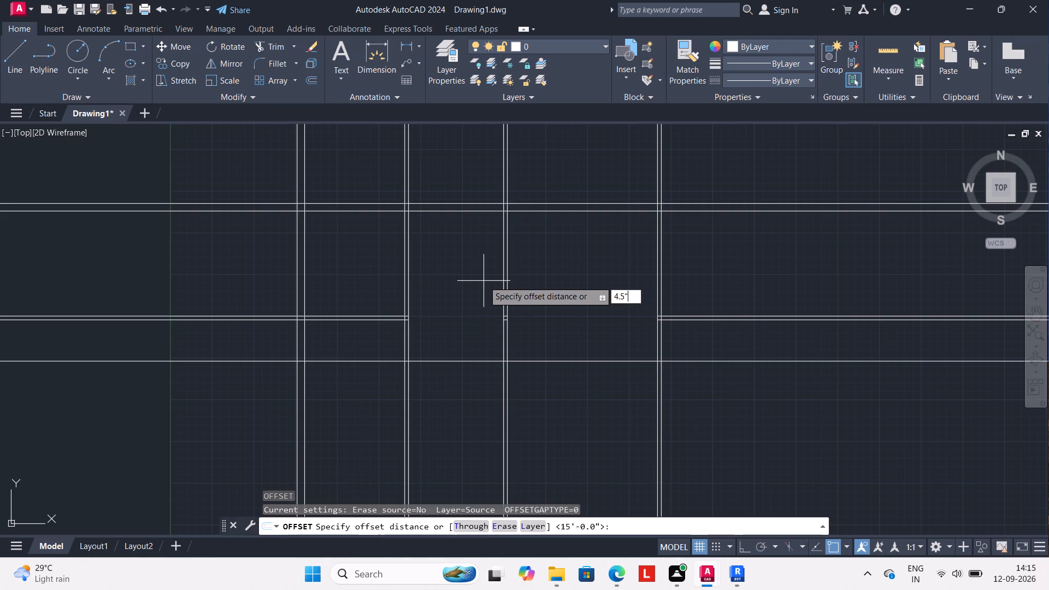
key(Return)
drag(486, 362, 486, 376)
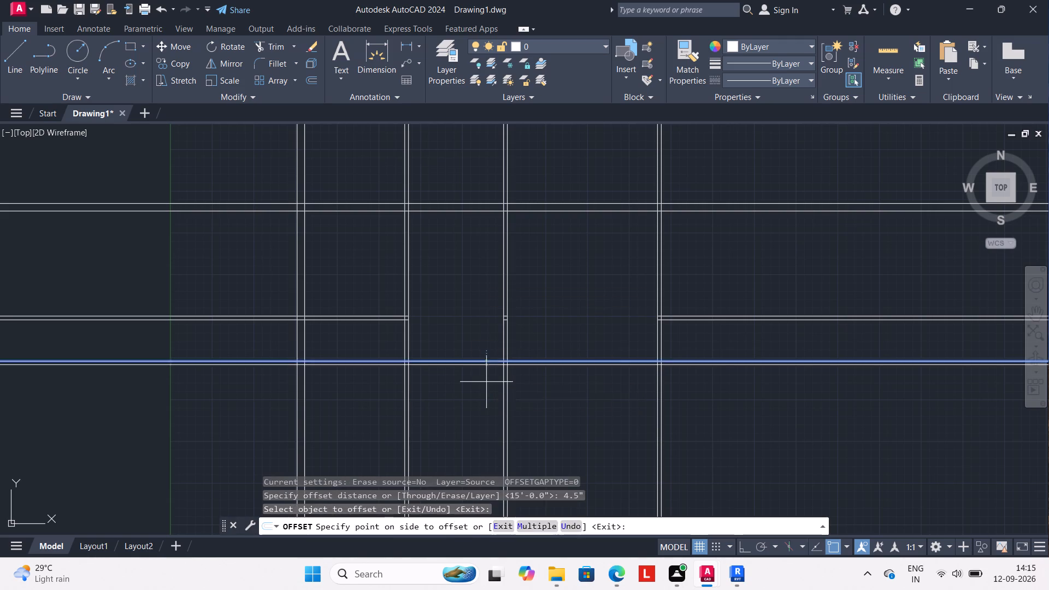
click(486, 382)
middle_drag(481, 393, 472, 368)
key(Escape)
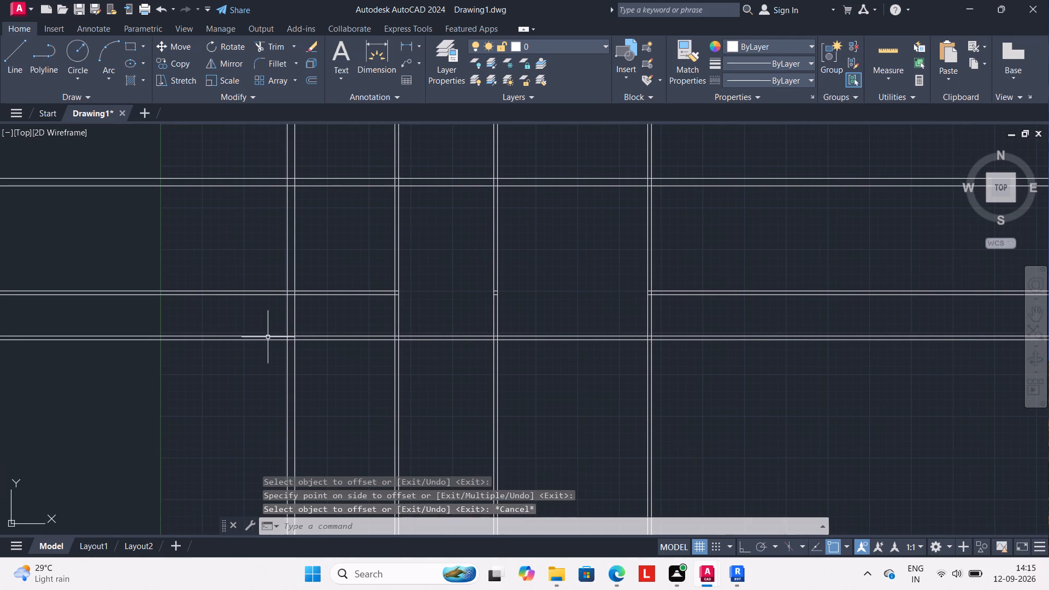
Trim the ends of all horizontal wall lines that extend beyond the outermost vertical walls on both sides.
text(TR)
key(Return)
drag(219, 160, 219, 168)
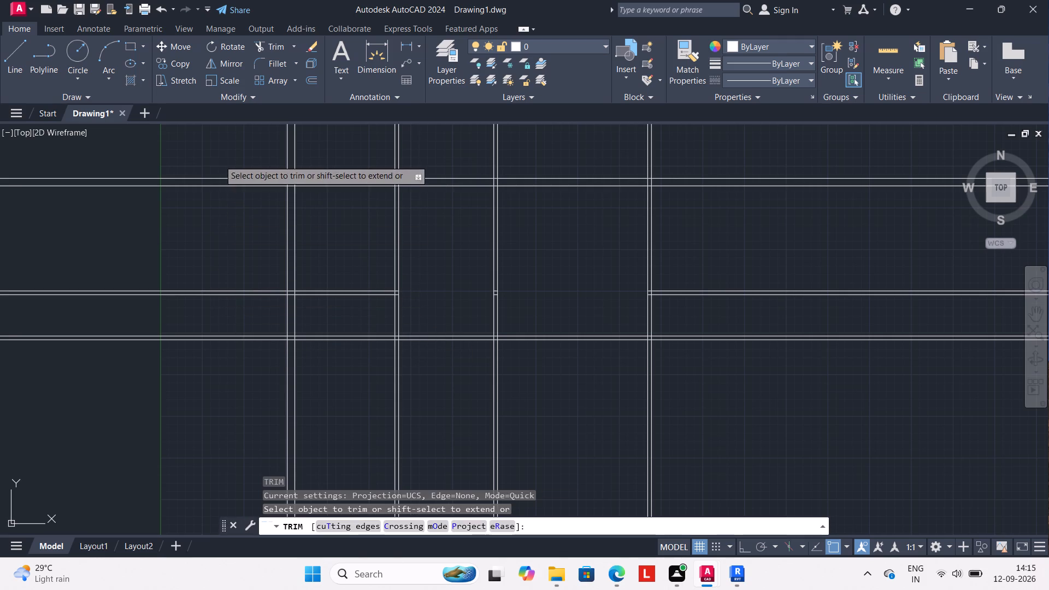
drag(219, 168, 242, 409)
drag(765, 157, 792, 372)
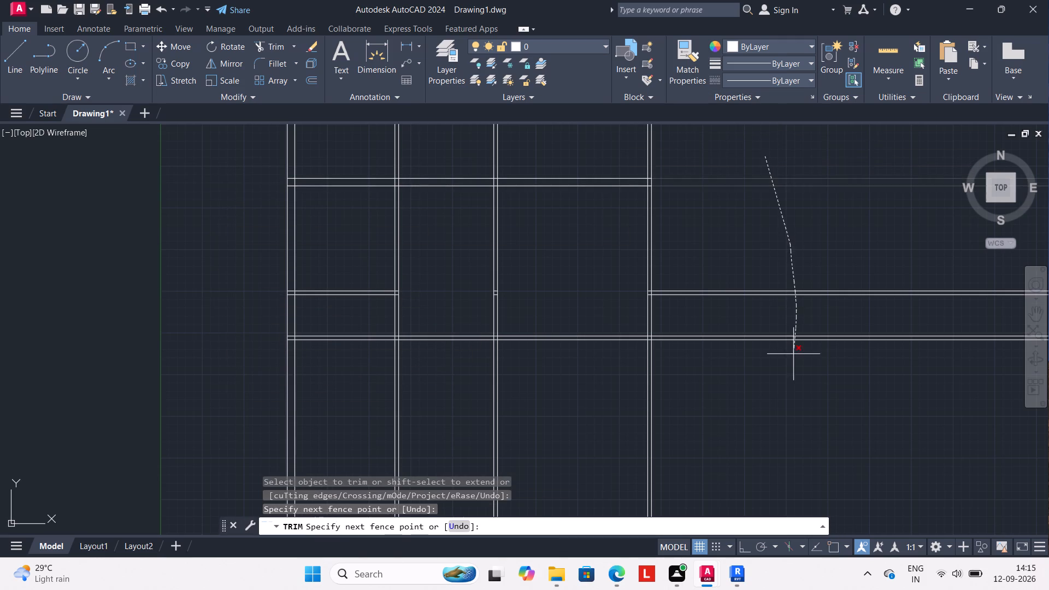
drag(792, 372, 792, 379)
middle_drag(738, 334, 711, 268)
key(Escape)
key(Escape)
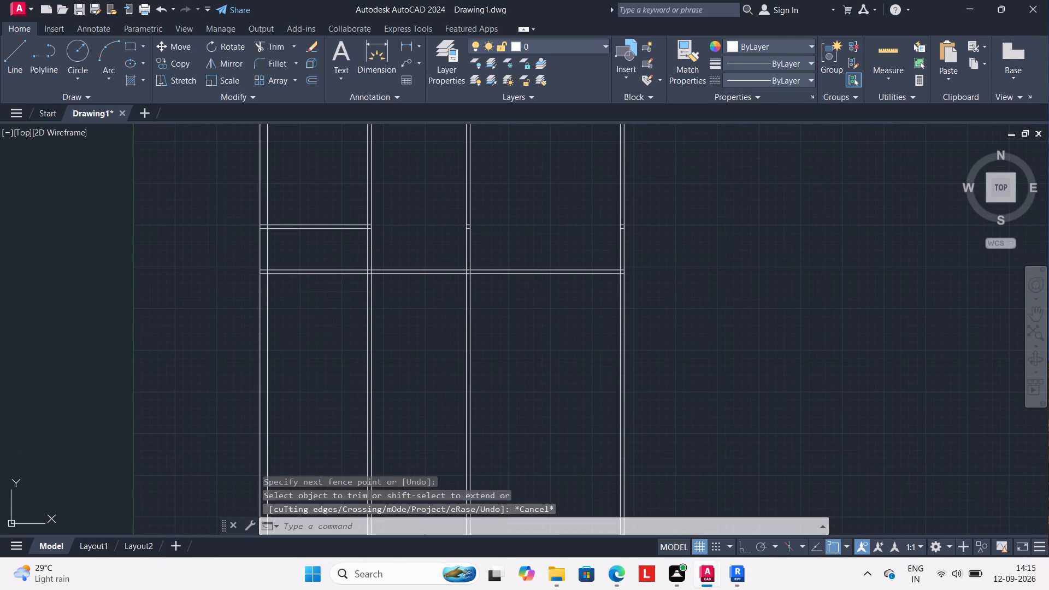
key(Escape)
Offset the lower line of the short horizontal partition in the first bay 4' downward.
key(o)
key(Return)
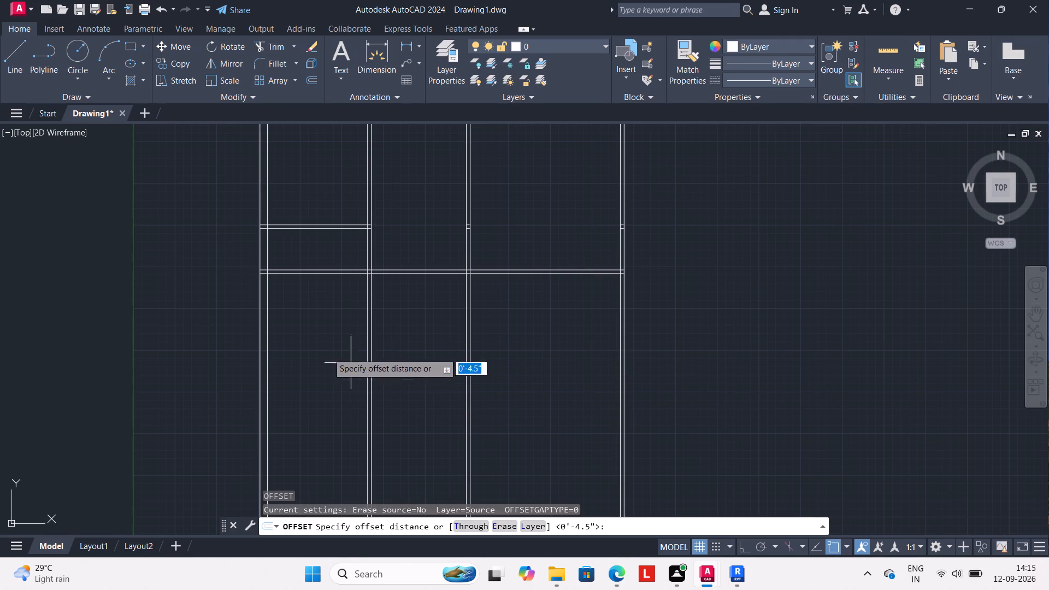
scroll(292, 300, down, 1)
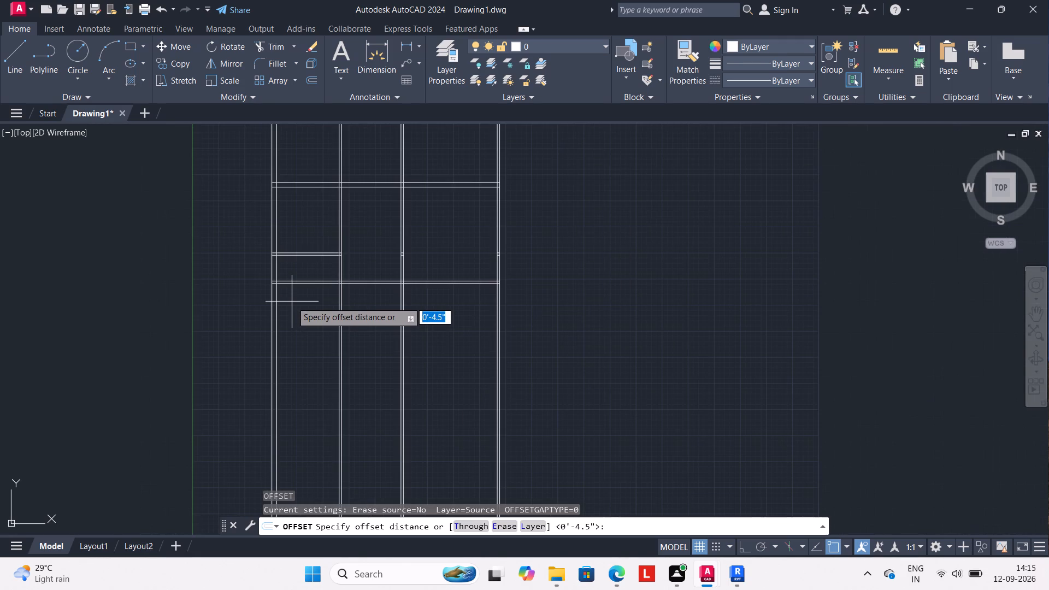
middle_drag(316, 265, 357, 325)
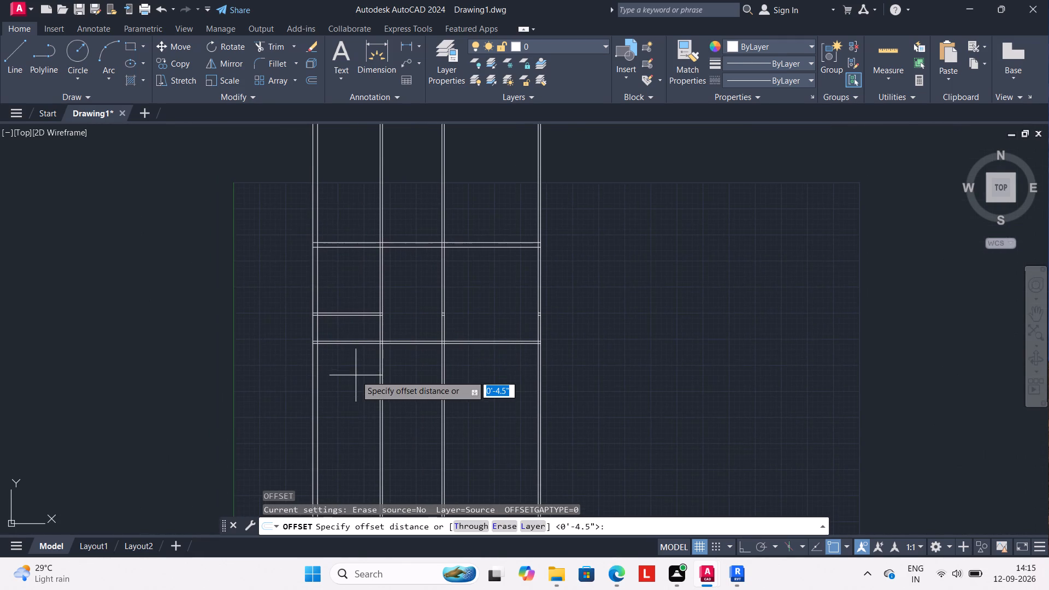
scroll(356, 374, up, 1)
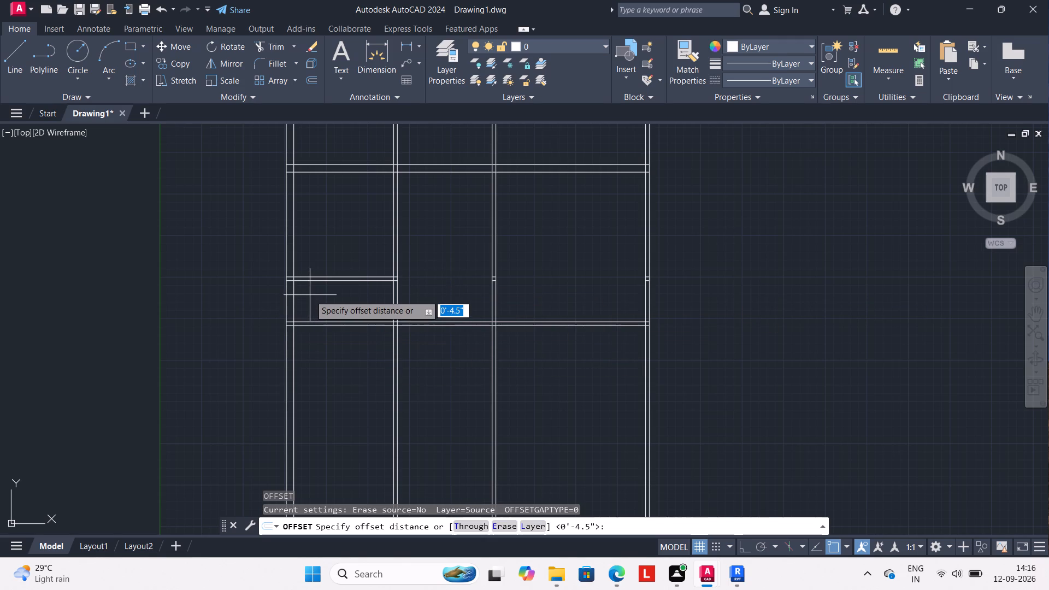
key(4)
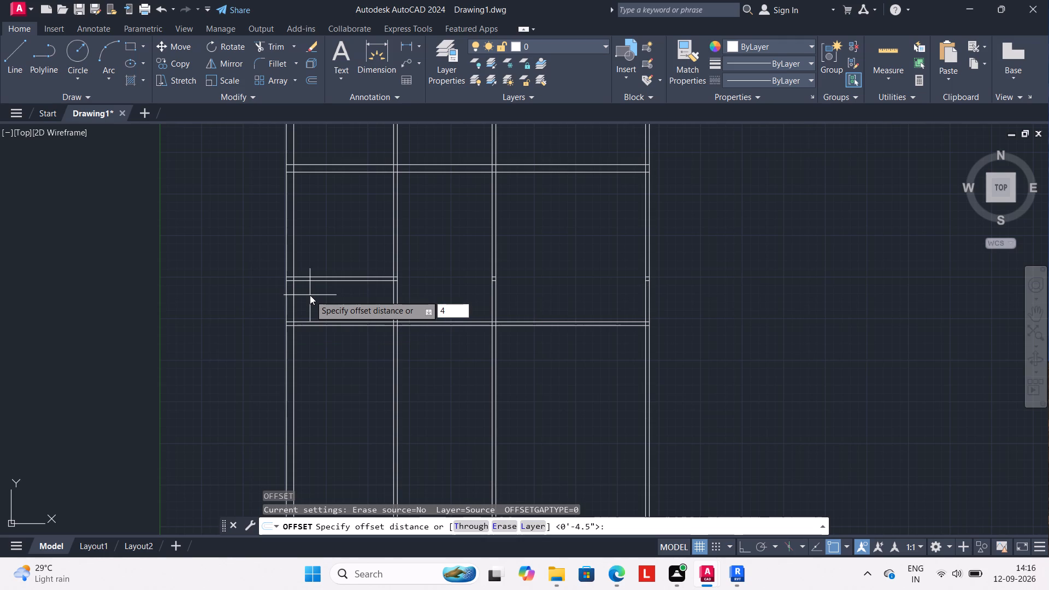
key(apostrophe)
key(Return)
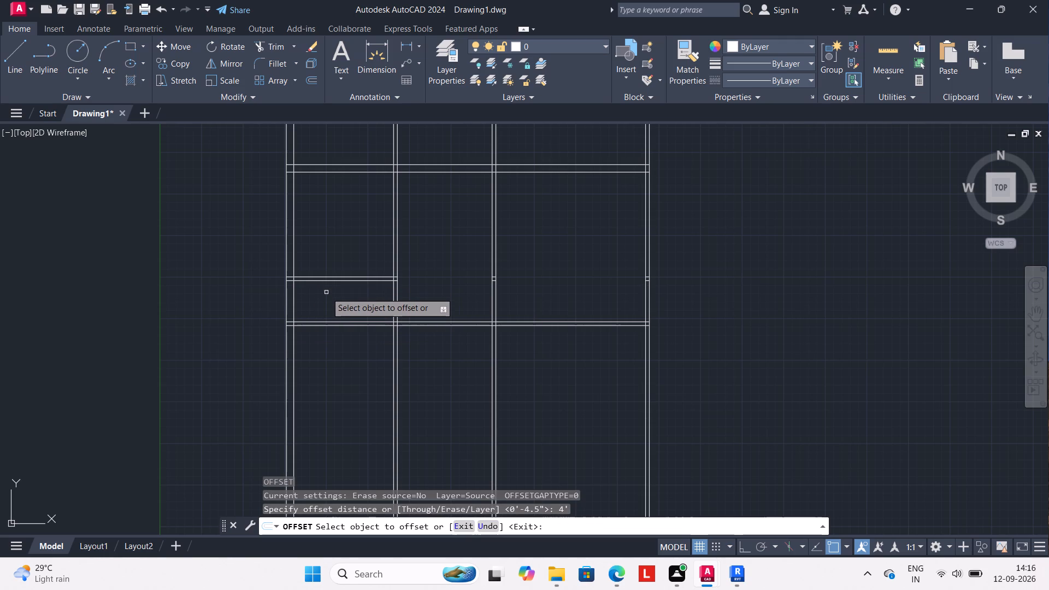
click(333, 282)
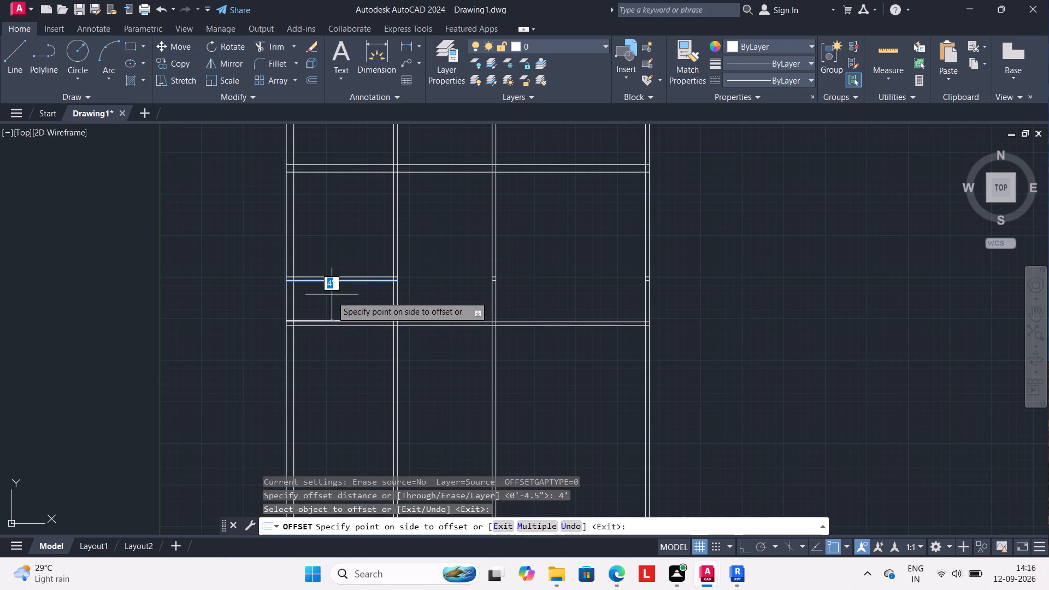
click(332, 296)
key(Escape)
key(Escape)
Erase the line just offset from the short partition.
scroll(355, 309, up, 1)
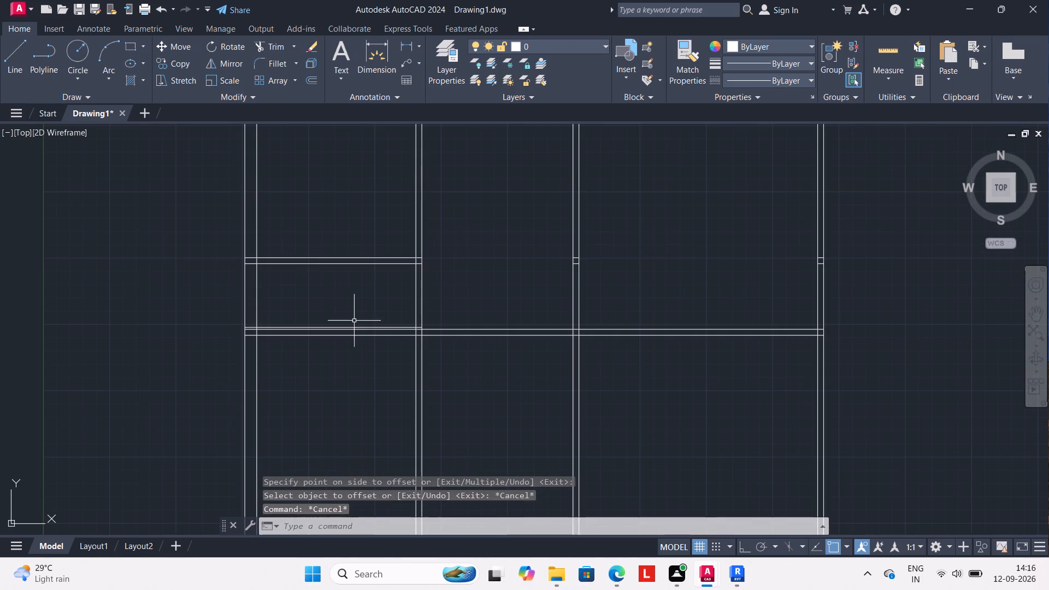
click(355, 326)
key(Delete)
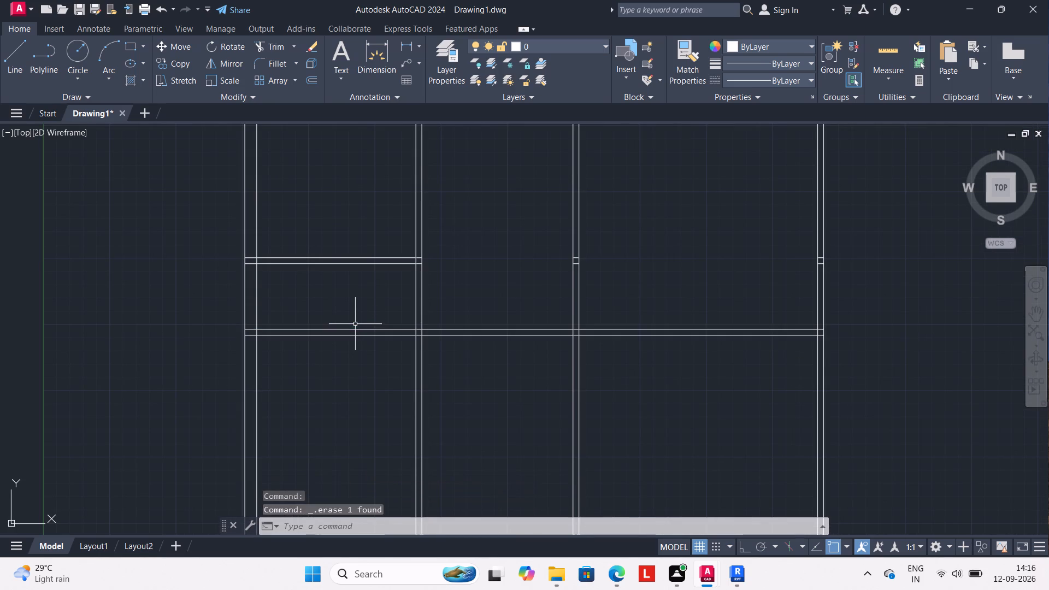
Offset the lower line of the lowest horizontal 4.5" wall 15' downward.
scroll(355, 338, down, 2)
middle_drag(355, 346, 370, 327)
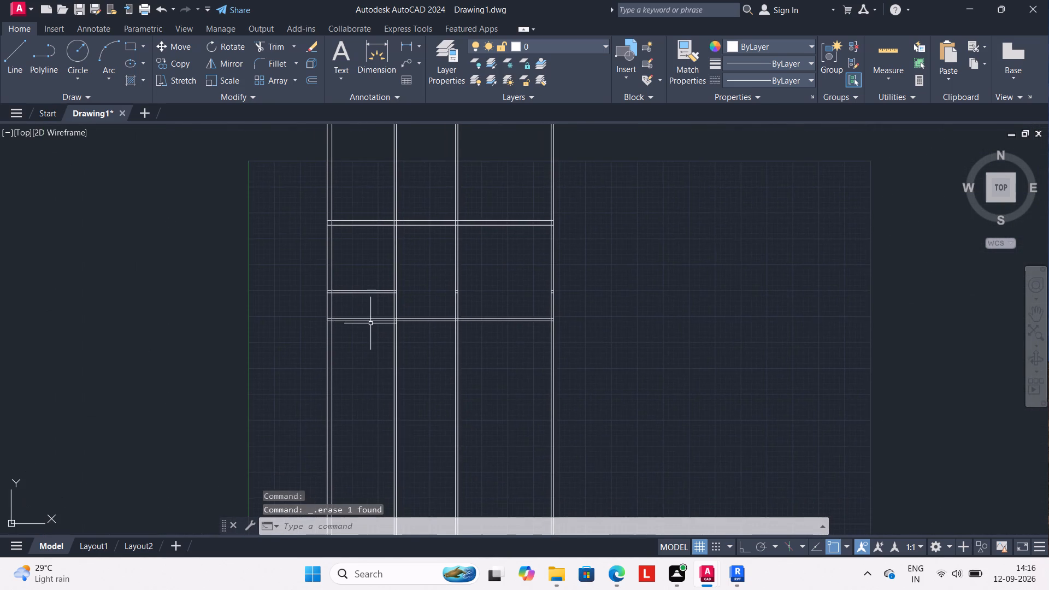
scroll(370, 323, up, 1)
scroll(370, 323, down, 1)
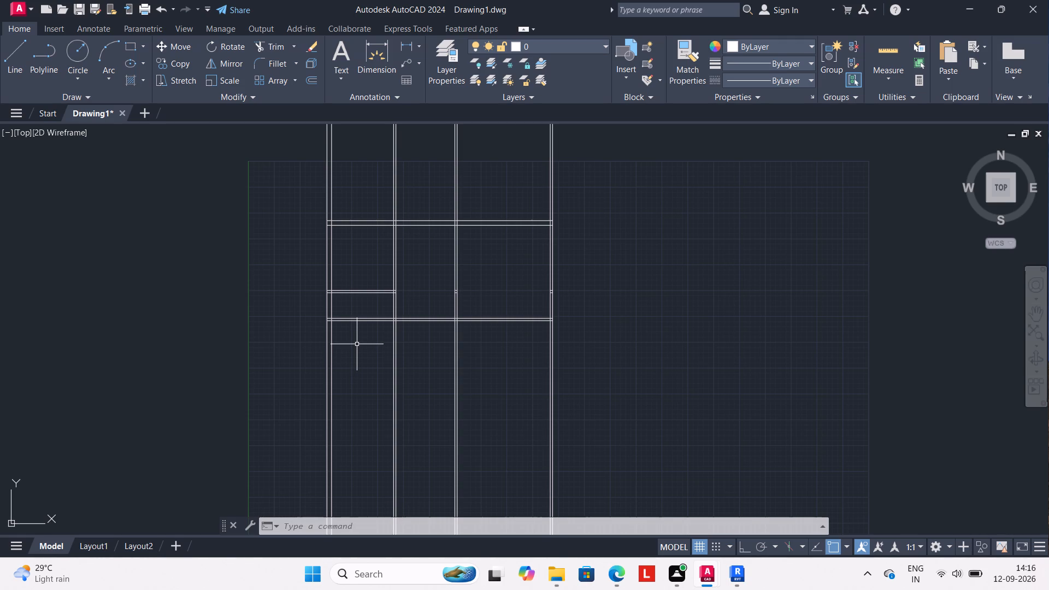
middle_drag(357, 357, 357, 326)
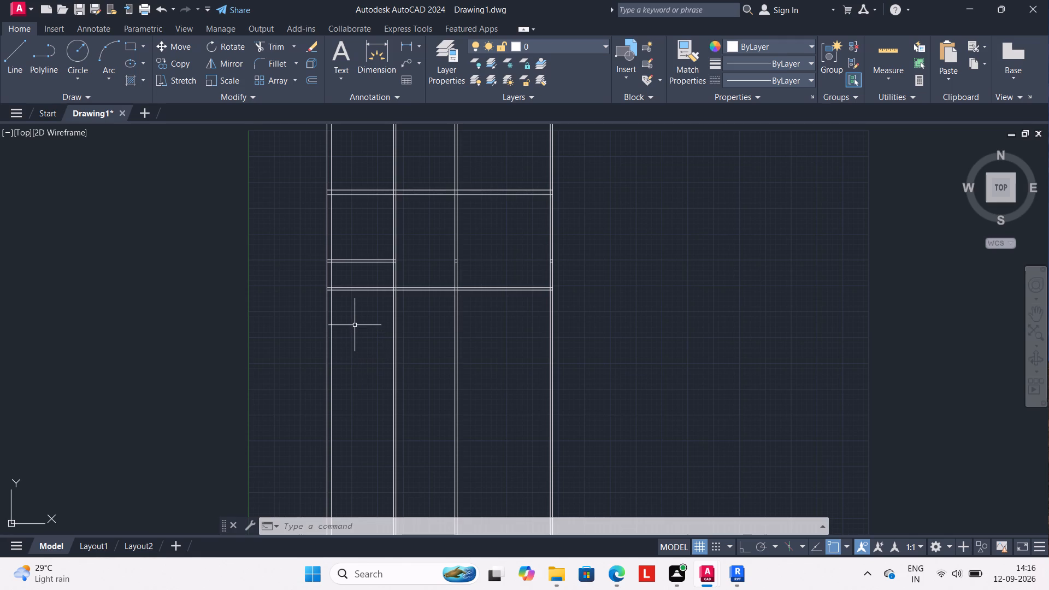
key(o)
key(Return)
text(15')
key(Return)
scroll(356, 292, up, 2)
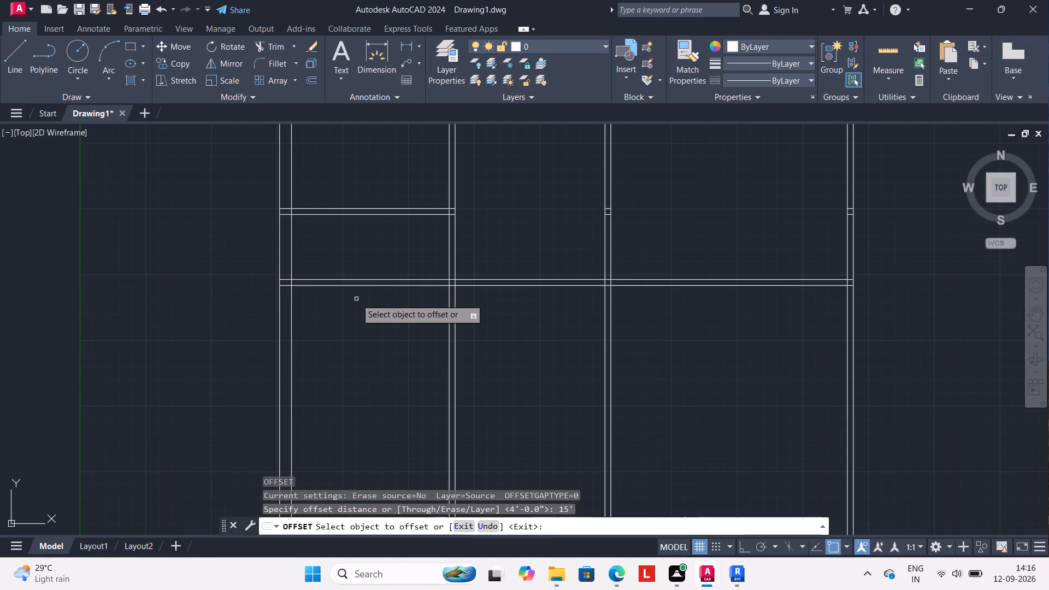
drag(370, 286, 370, 297)
click(374, 332)
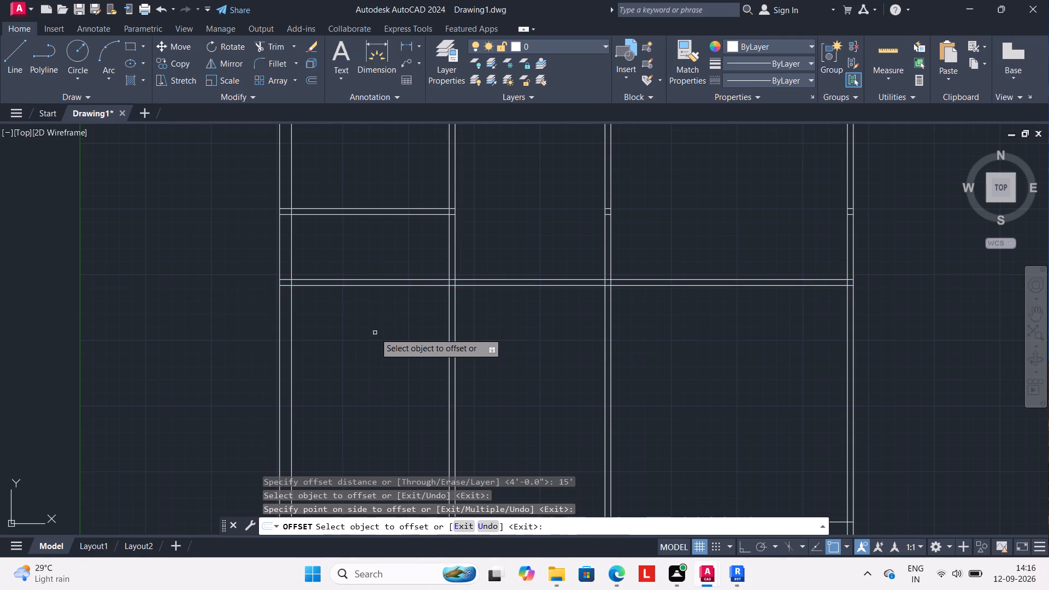
scroll(375, 341, down, 1)
middle_drag(375, 347, 375, 313)
scroll(374, 320, down, 1)
key(Escape)
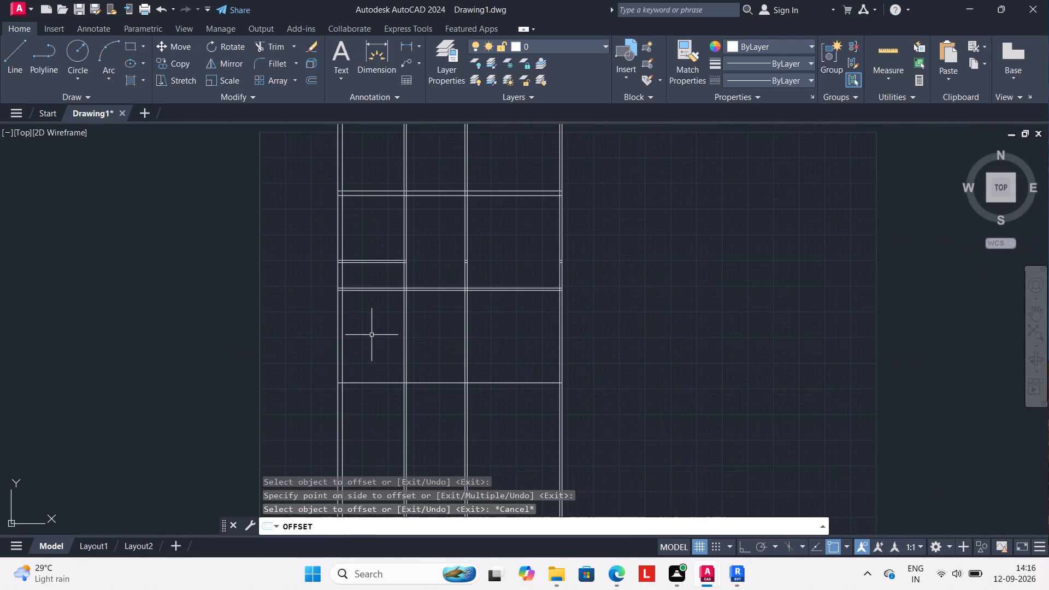
key(Escape)
Offset the new lowest horizontal line 9" downward to form an outer wall's thickness.
key(o)
key(Return)
text(9")
key(Return)
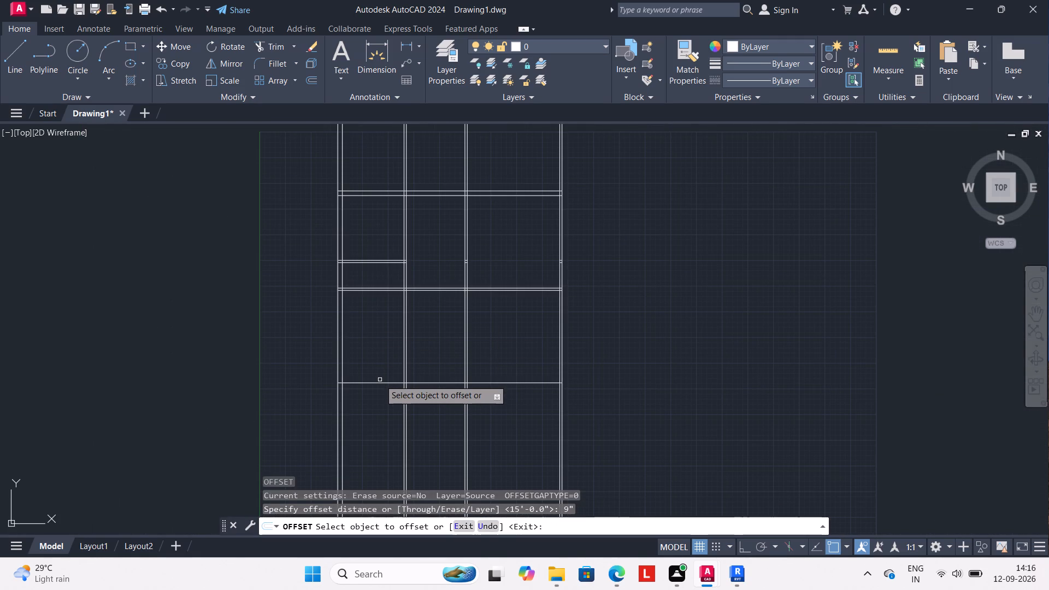
drag(380, 383, 384, 397)
click(385, 400)
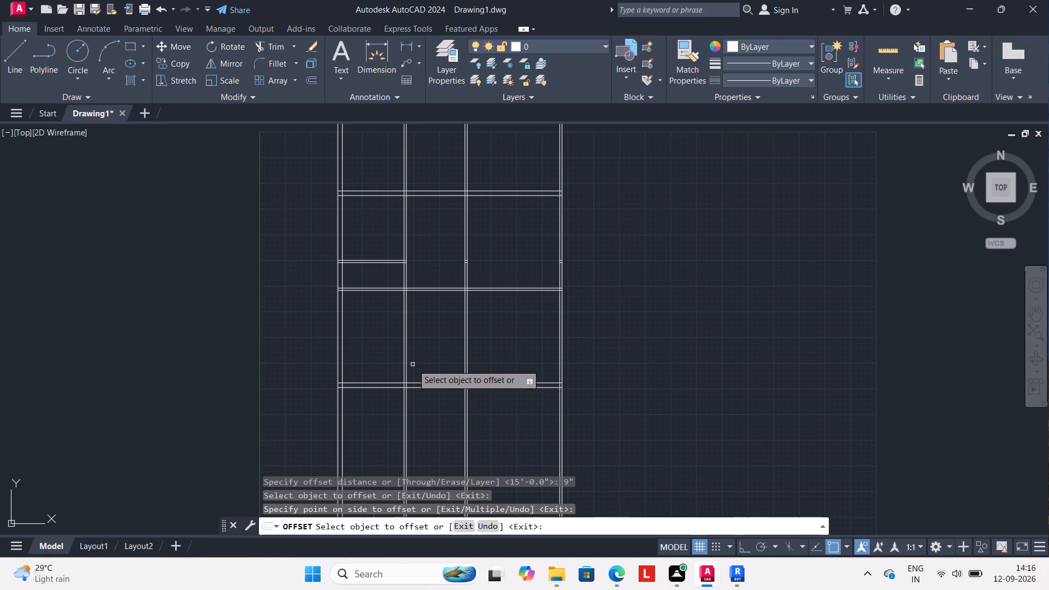
key(Escape)
key(Escape)
Trim both inner vertical wall pairs out of the space between the two lowest horizontal walls.
text(TR)
key(Return)
drag(391, 349, 477, 334)
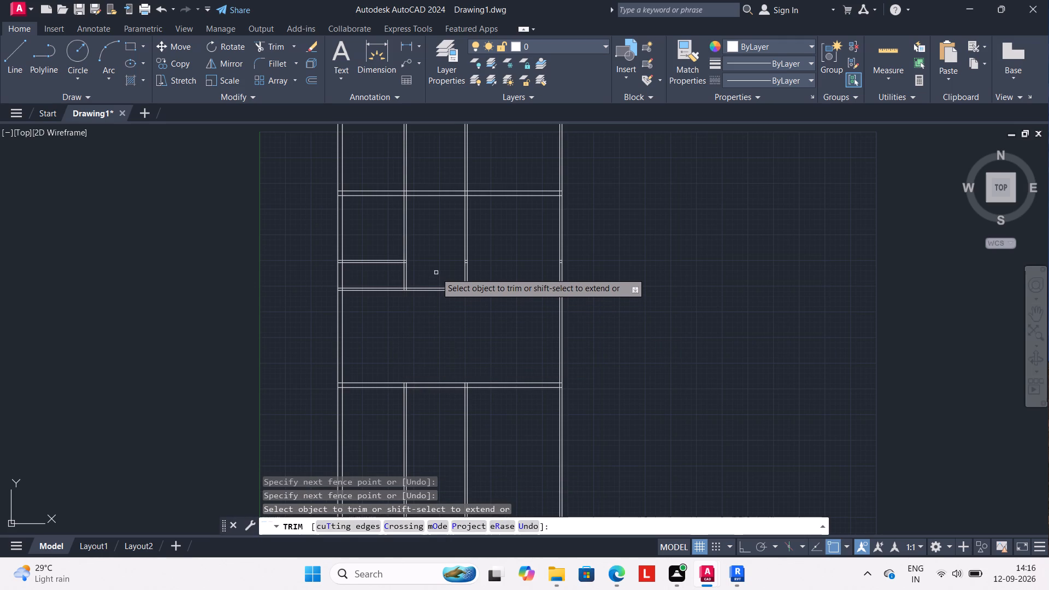
Trim the full-width horizontal 4.5" wall pair out of the second and third bays.
drag(436, 272, 437, 299)
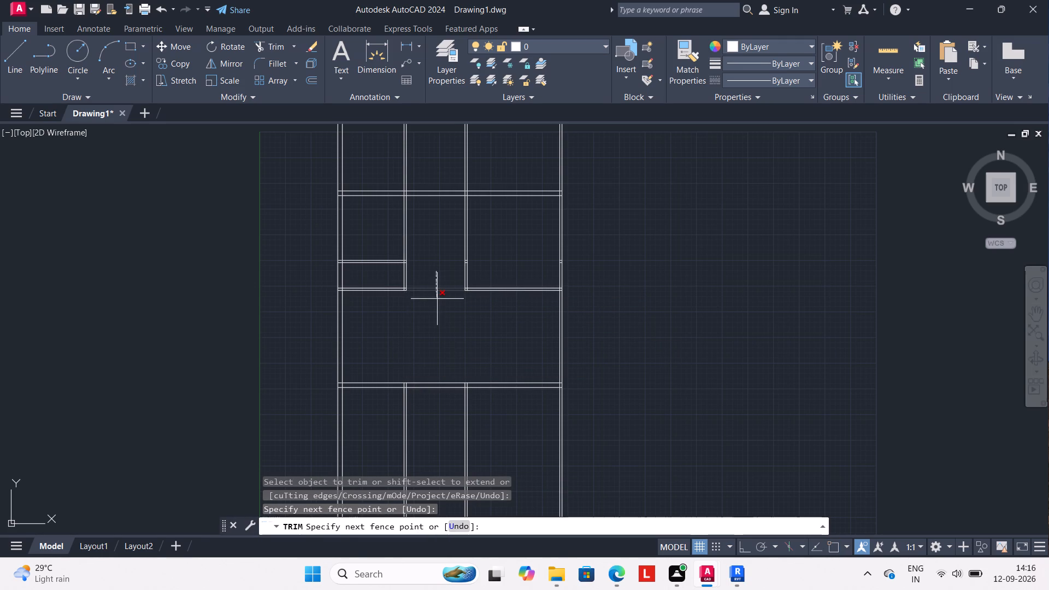
drag(437, 299, 438, 315)
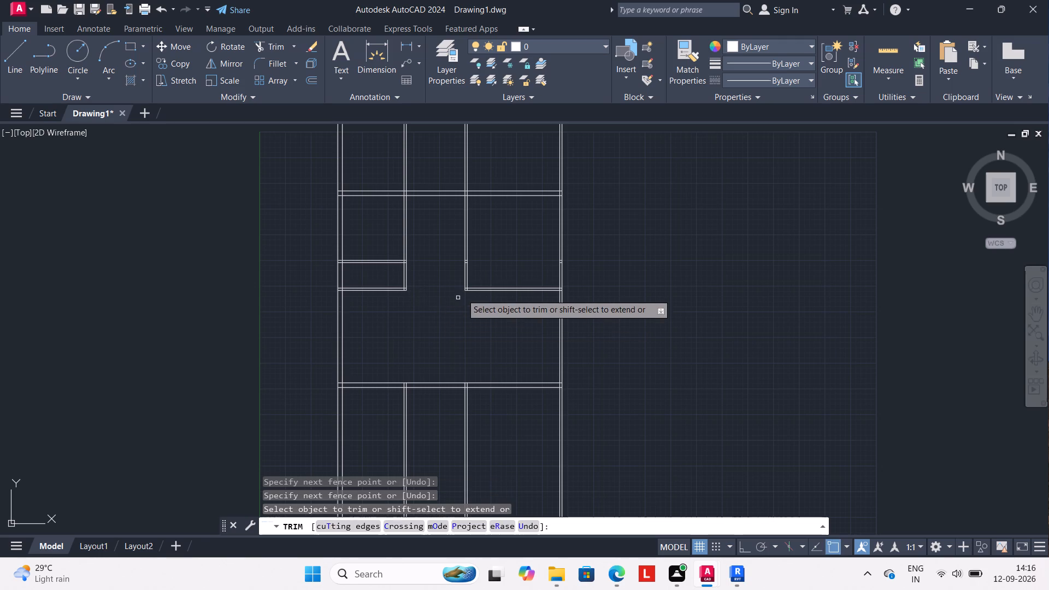
drag(485, 276, 490, 310)
Trim all vertical wall lines that extend above the uppermost outer wall.
scroll(487, 331, down, 1)
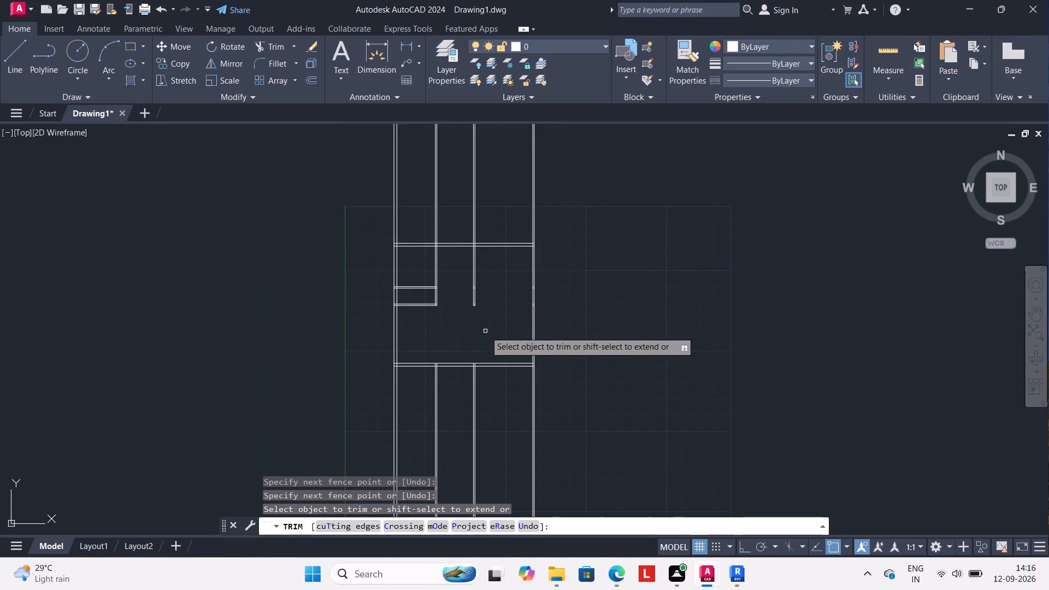
drag(367, 220, 566, 205)
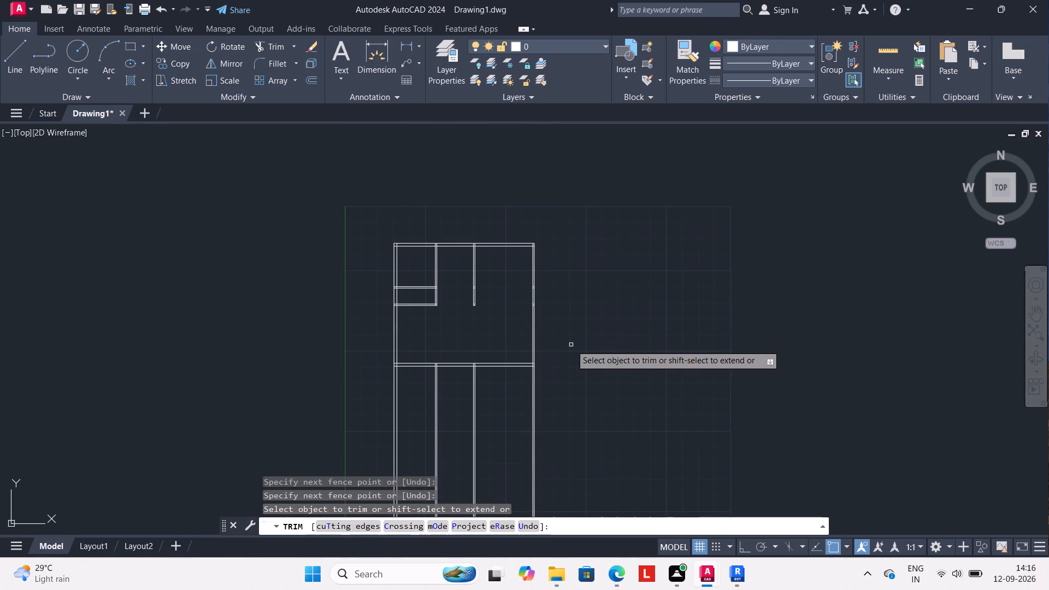
key(Escape)
Offset the inner line of the left outer wall 20' to the right, into the plan.
middle_drag(571, 358, 570, 339)
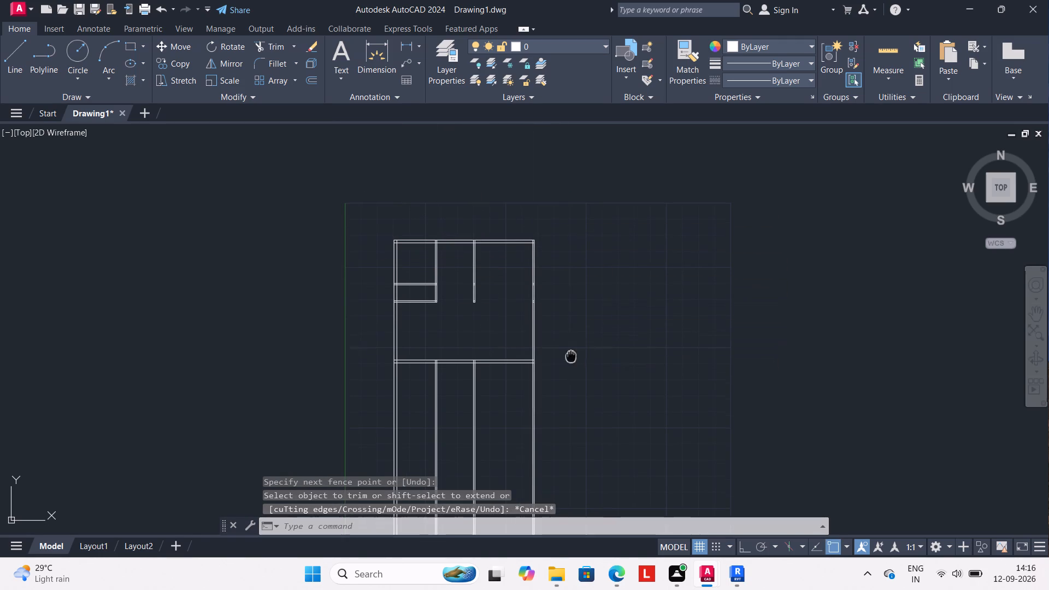
middle_drag(570, 339, 567, 322)
scroll(481, 396, up, 1)
scroll(481, 396, down, 2)
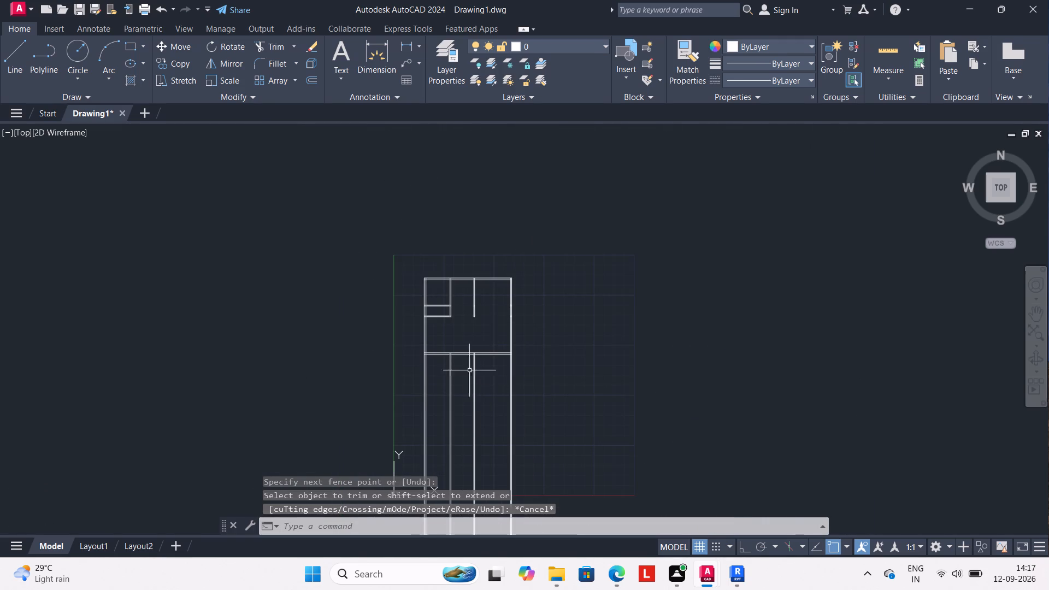
scroll(456, 343, up, 2)
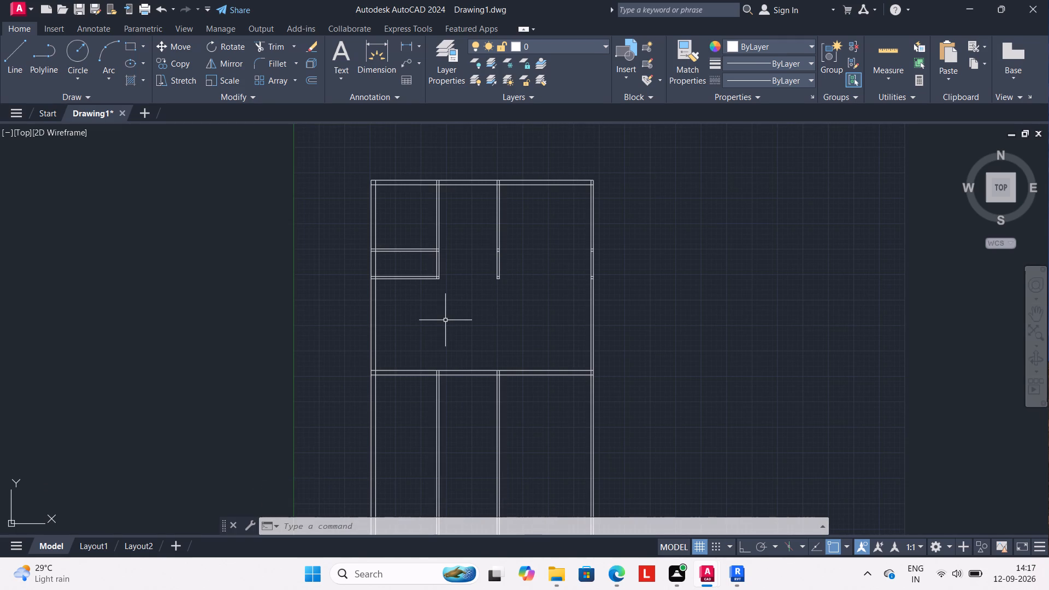
key(o)
key(Return)
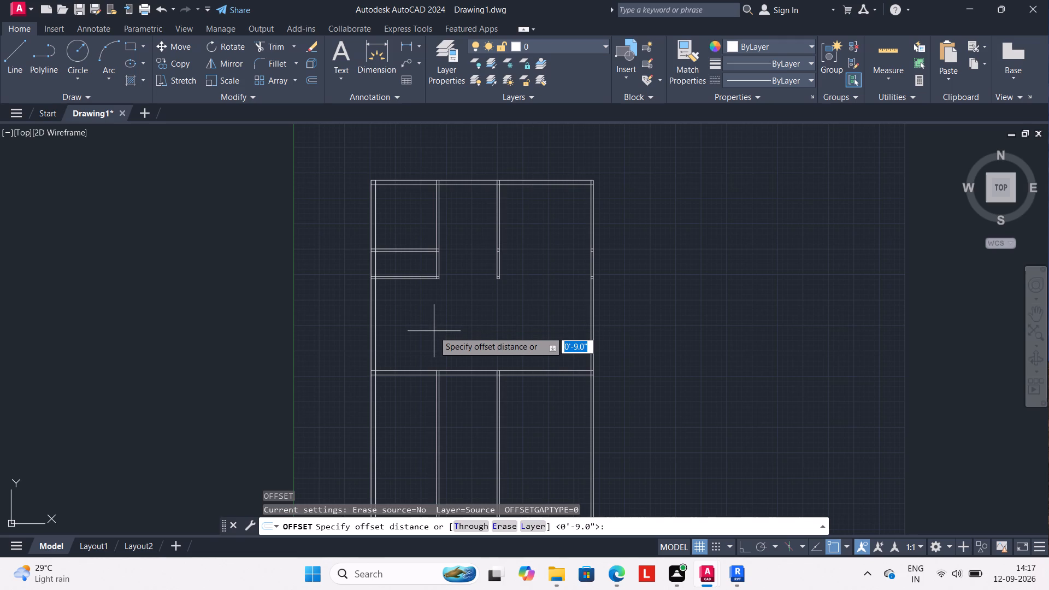
key(2)
text(0')
key(Return)
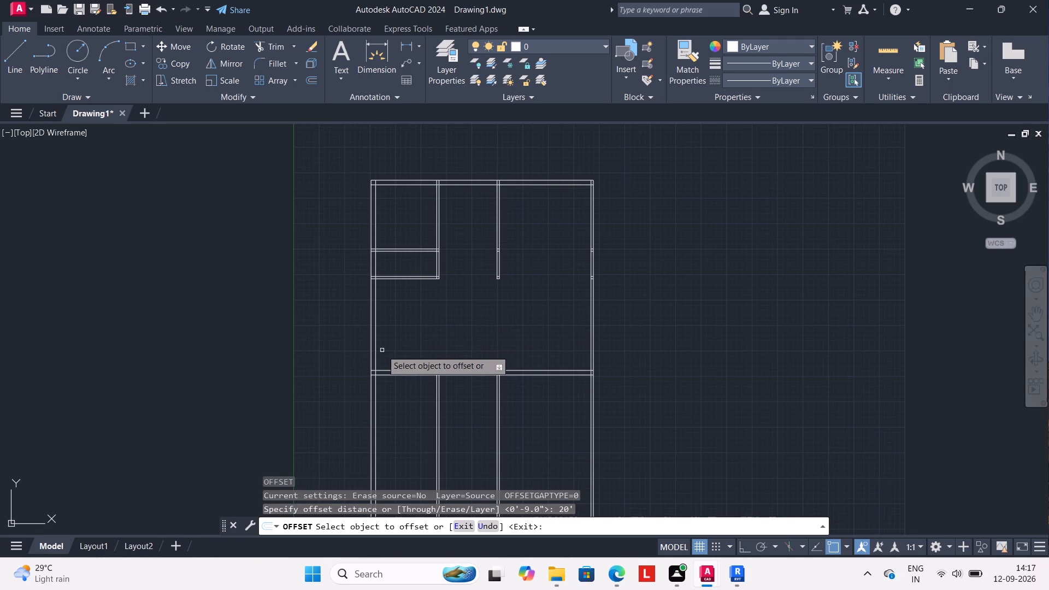
click(375, 351)
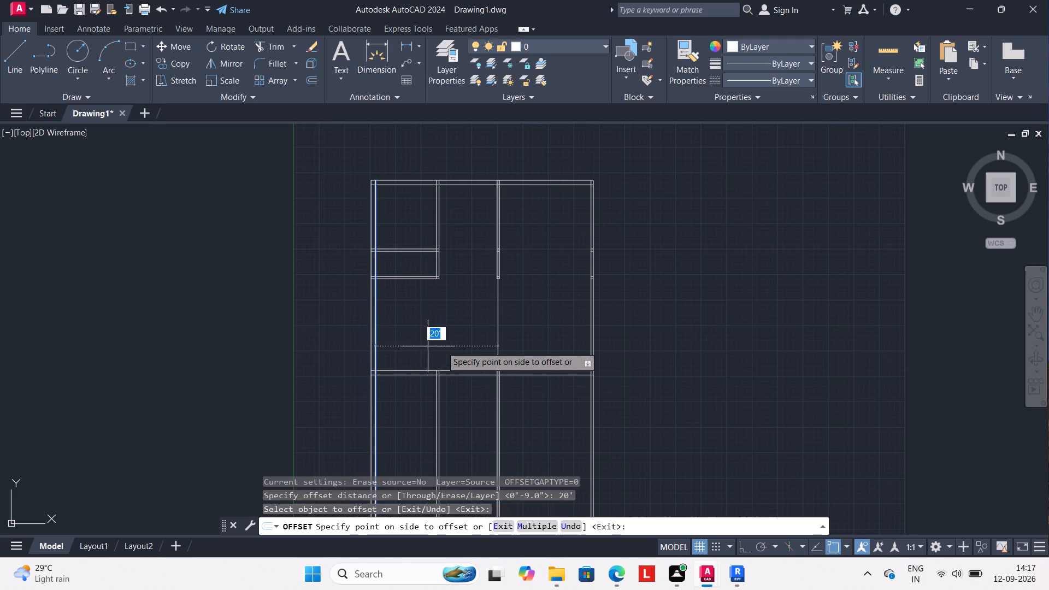
click(444, 346)
key(Escape)
Offset the new vertical line crossing the open middle space 4.5" to the right to form a partition wall's thickness.
scroll(478, 354, down, 1)
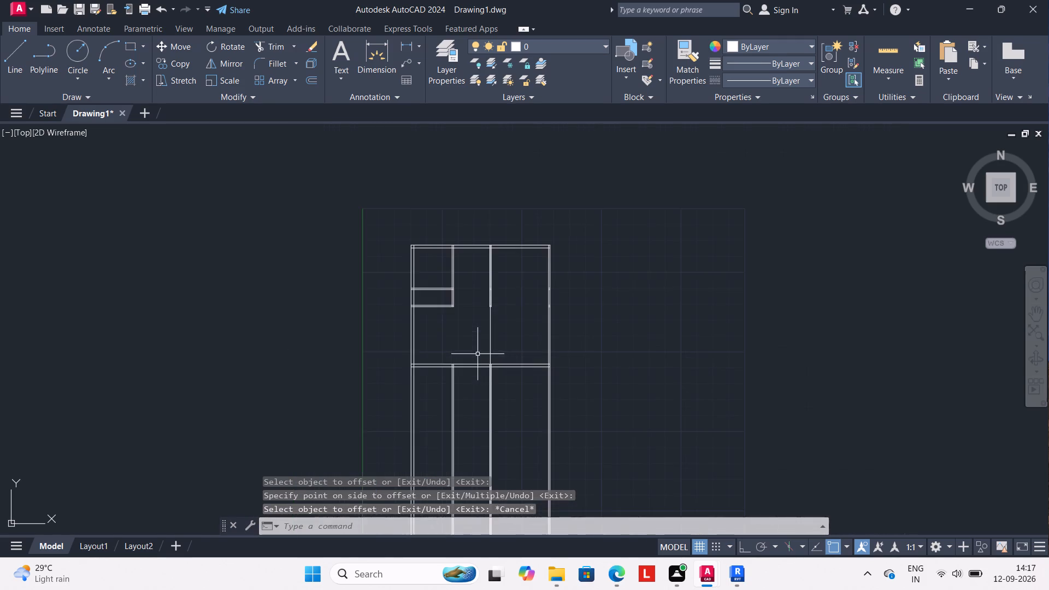
middle_drag(478, 354, 447, 370)
scroll(493, 358, up, 1)
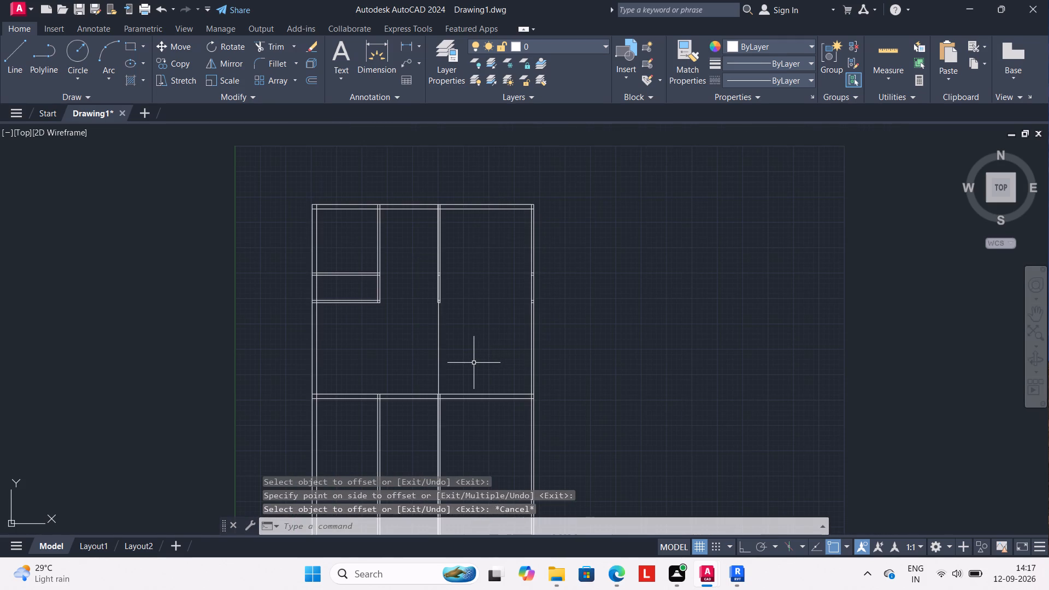
key(o)
key(Return)
text(4.5")
key(Return)
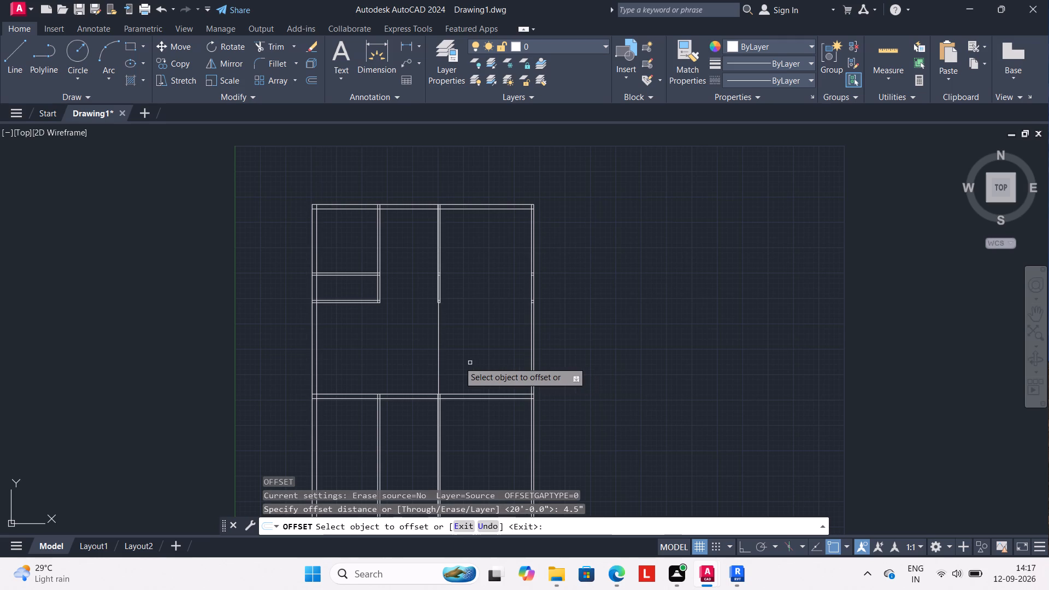
drag(438, 365, 453, 363)
click(462, 360)
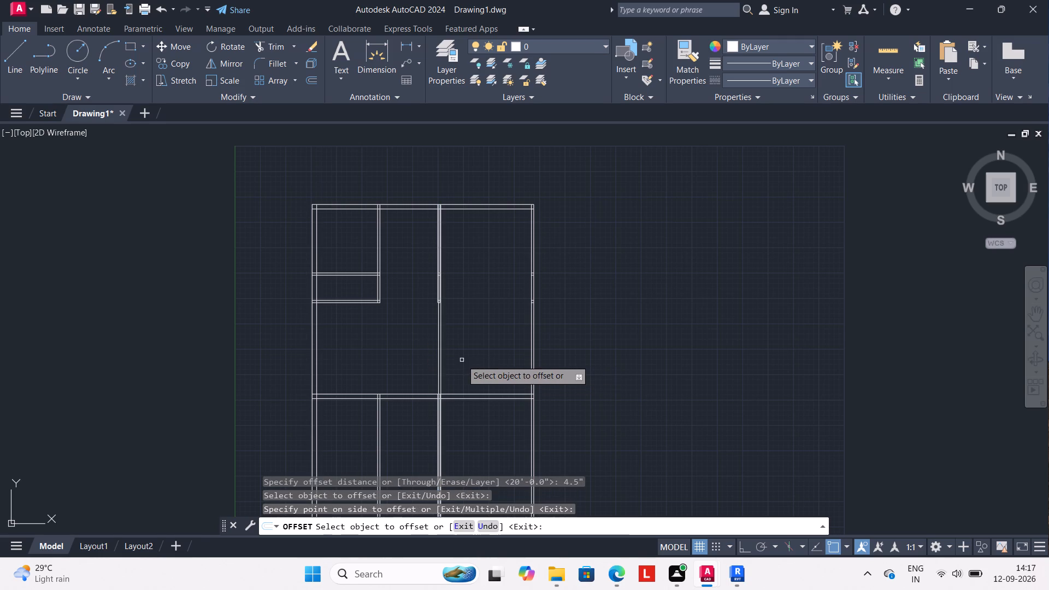
middle_drag(492, 359, 491, 349)
key(Escape)
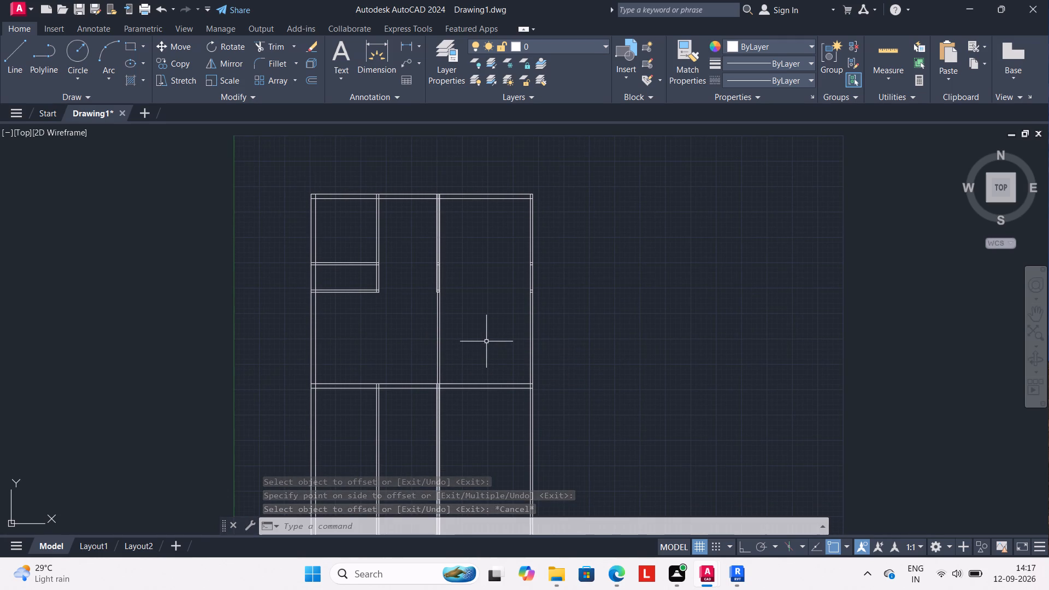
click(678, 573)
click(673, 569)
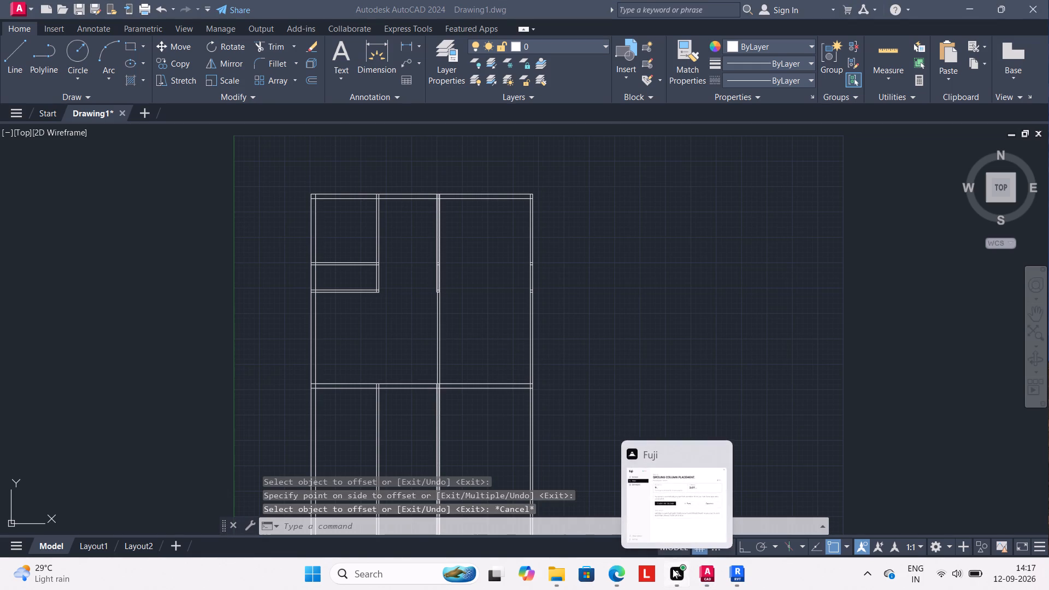
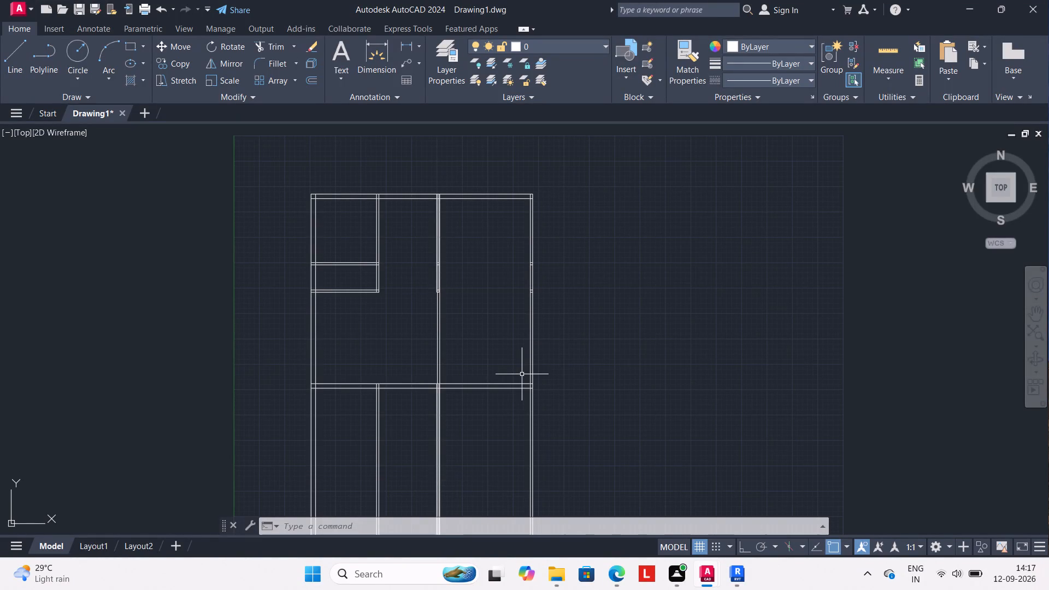
Offset the upper line of the full-width 9" horizontal wall below the open middle space 15' upward.
scroll(464, 368, down, 1)
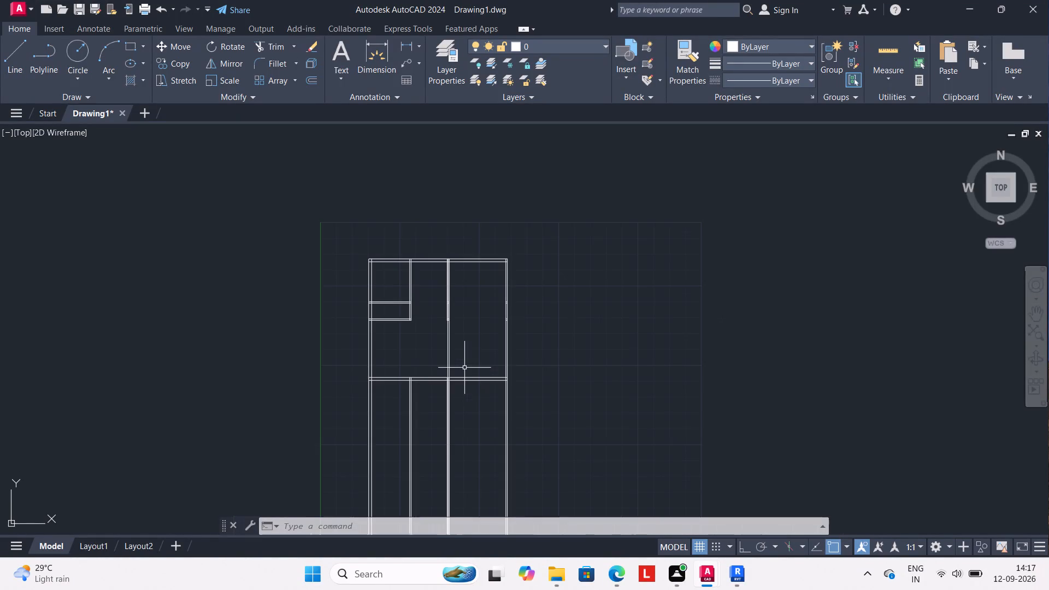
middle_drag(464, 364, 465, 359)
scroll(465, 352, up, 1)
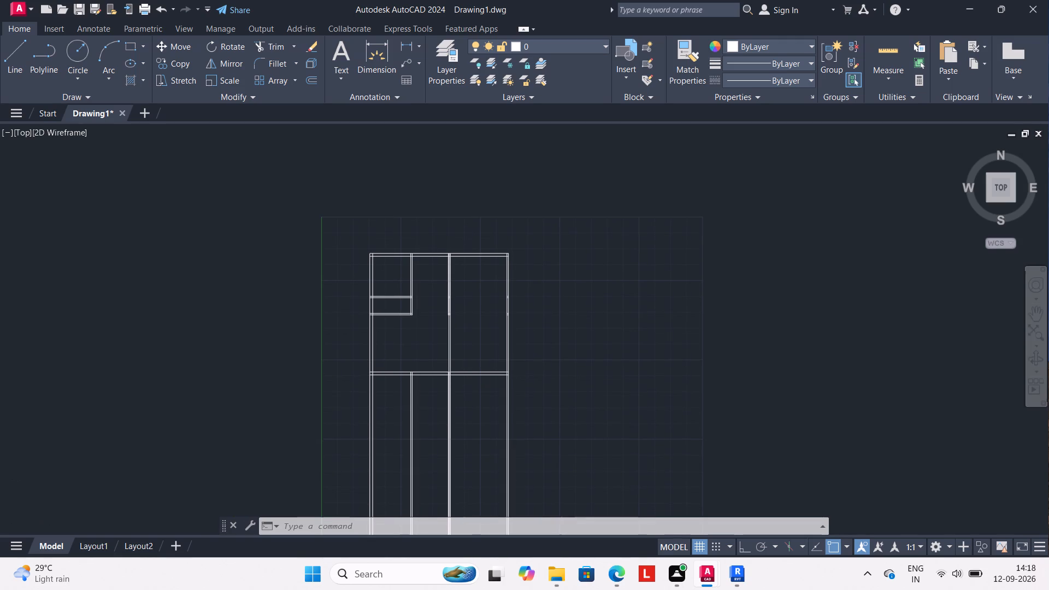
scroll(465, 352, down, 1)
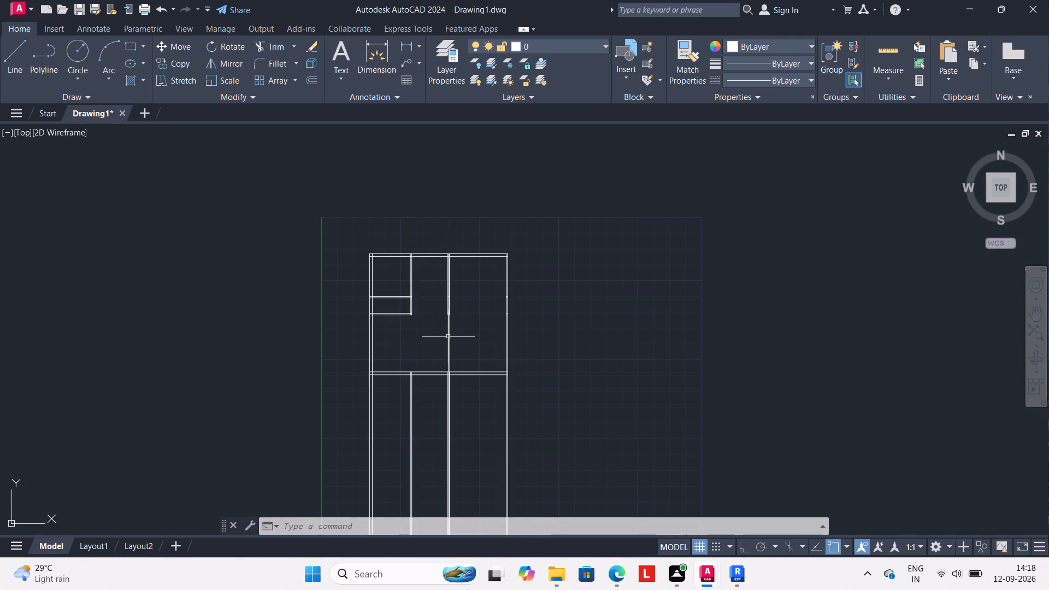
scroll(447, 334, up, 2)
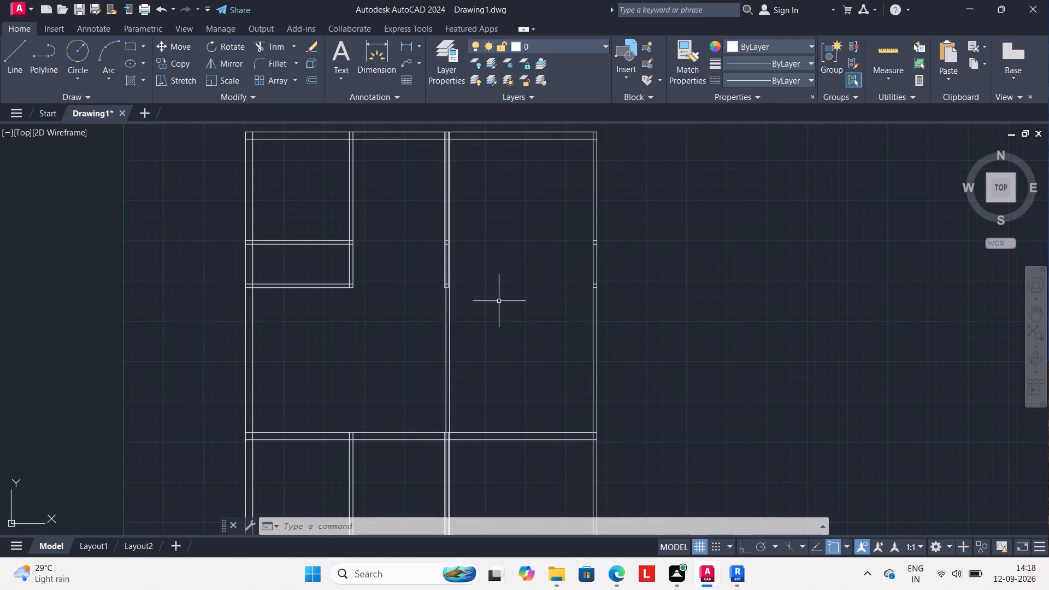
scroll(499, 301, up, 1)
scroll(504, 293, down, 1)
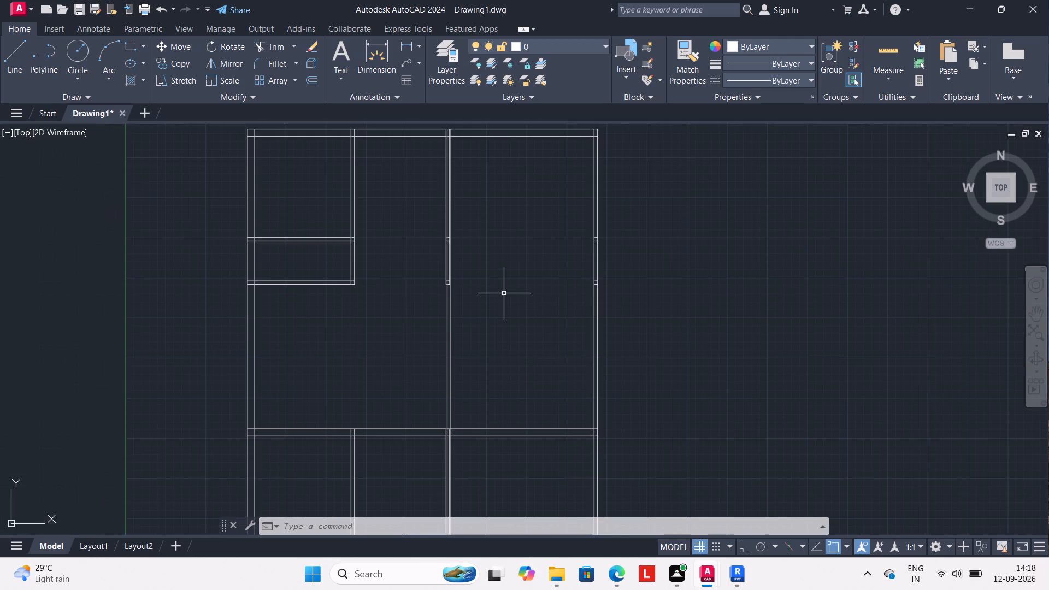
key(o)
key(Return)
key(1)
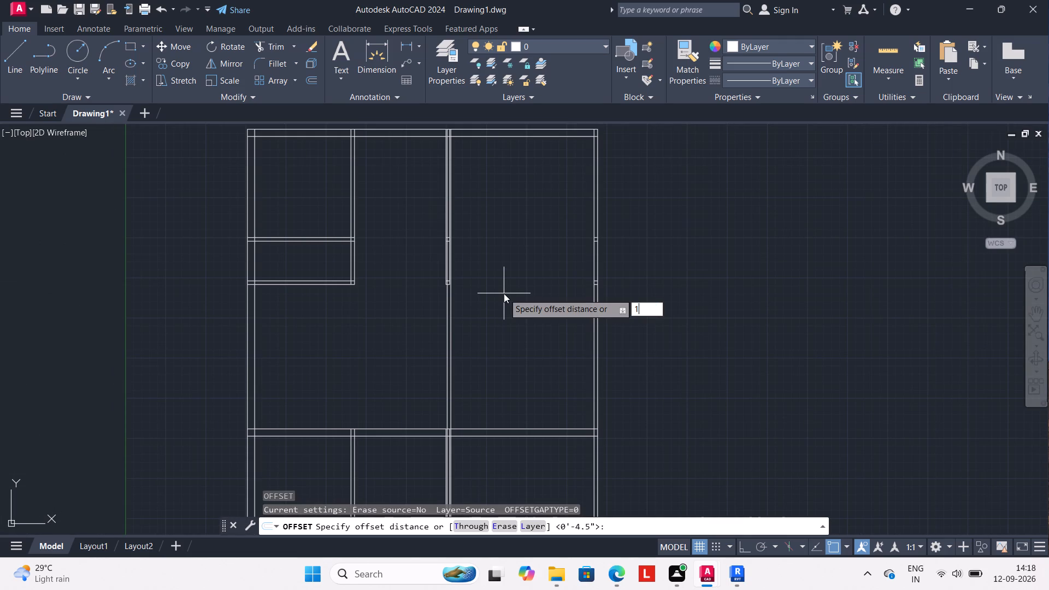
key(5)
key(apostrophe)
key(Return)
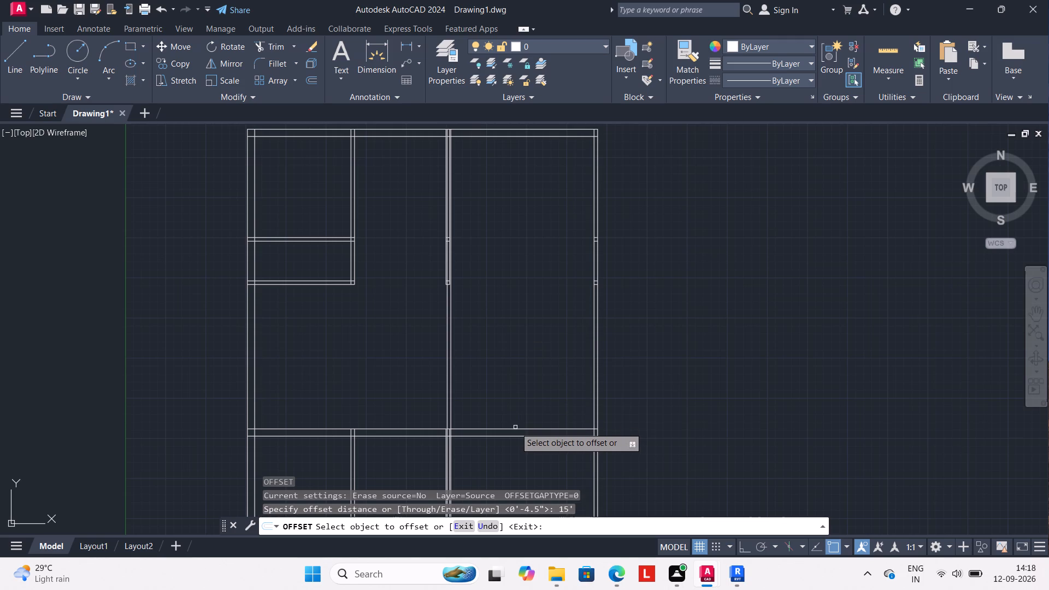
drag(516, 428, 516, 420)
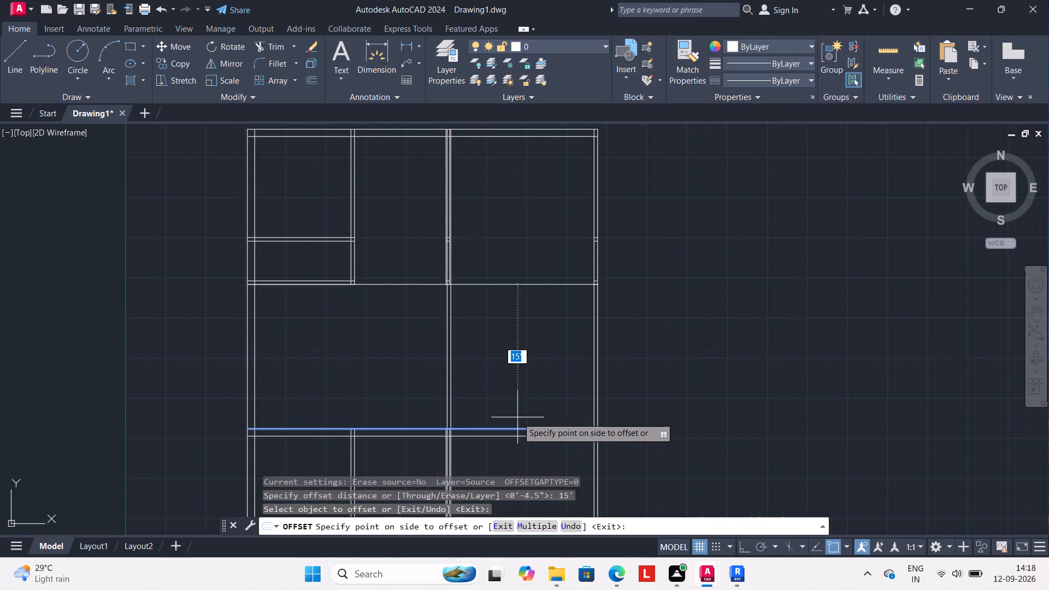
click(517, 417)
scroll(515, 358, down, 1)
middle_drag(515, 357, 506, 380)
scroll(508, 367, up, 1)
key(Escape)
key(Escape)
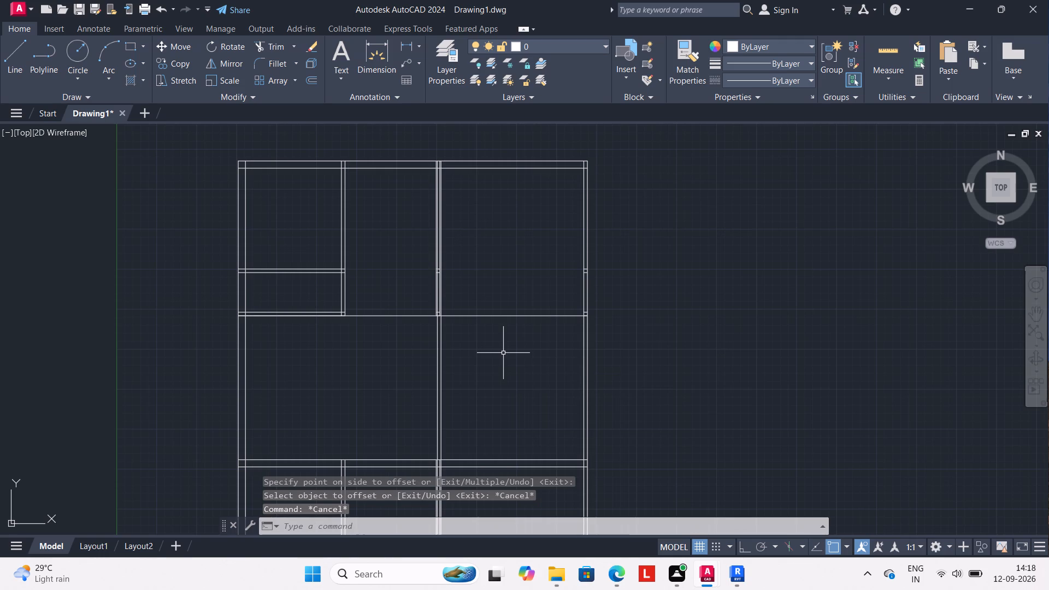
Offset the new full-width horizontal line 4.5" downward to form the partition wall's thickness.
key(o)
key(Return)
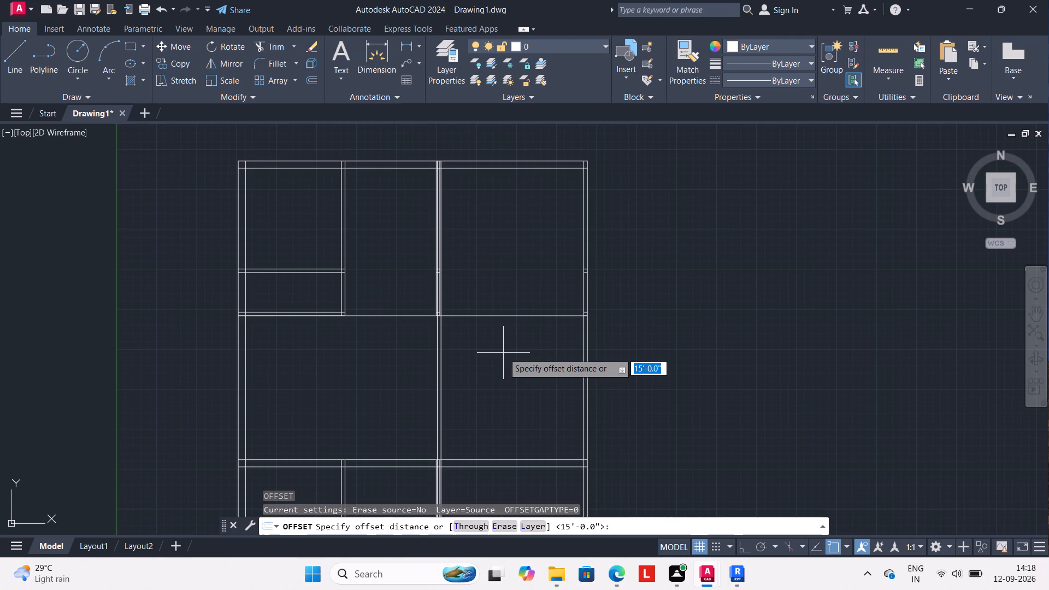
text(4.5")
key(Return)
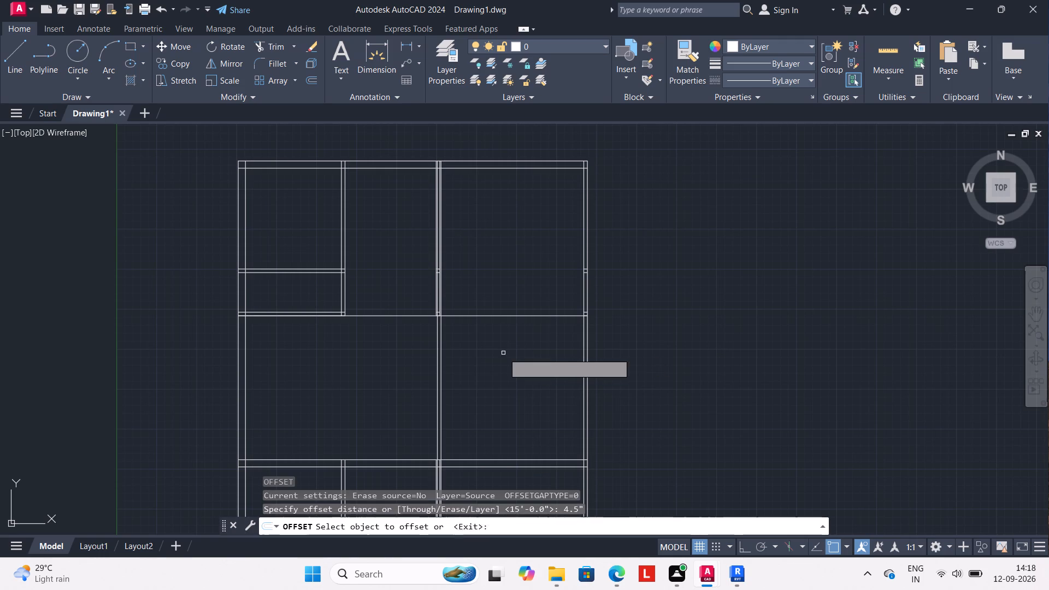
drag(515, 315, 515, 330)
click(515, 332)
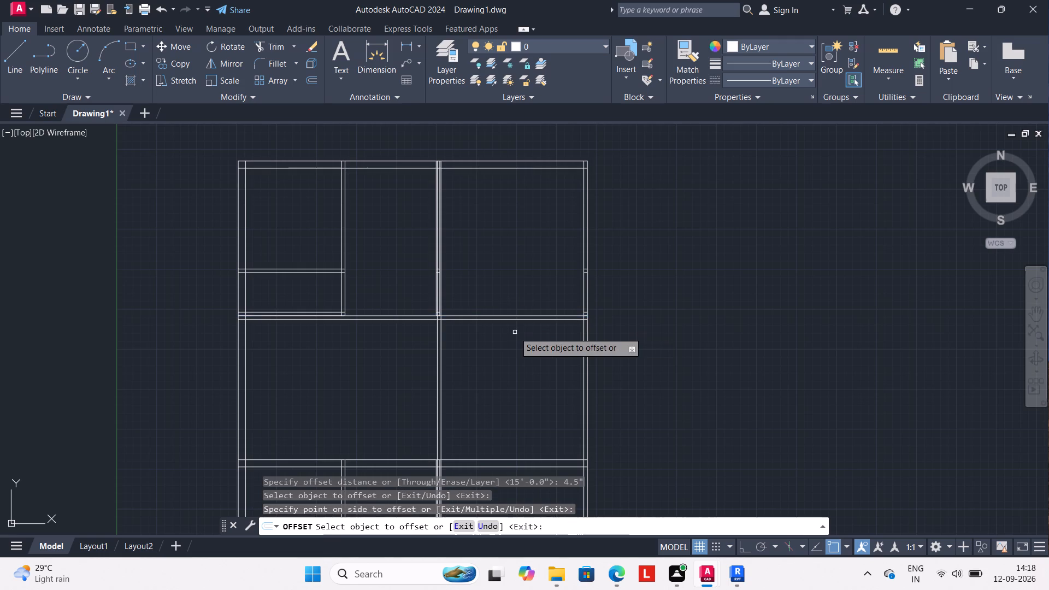
key(Escape)
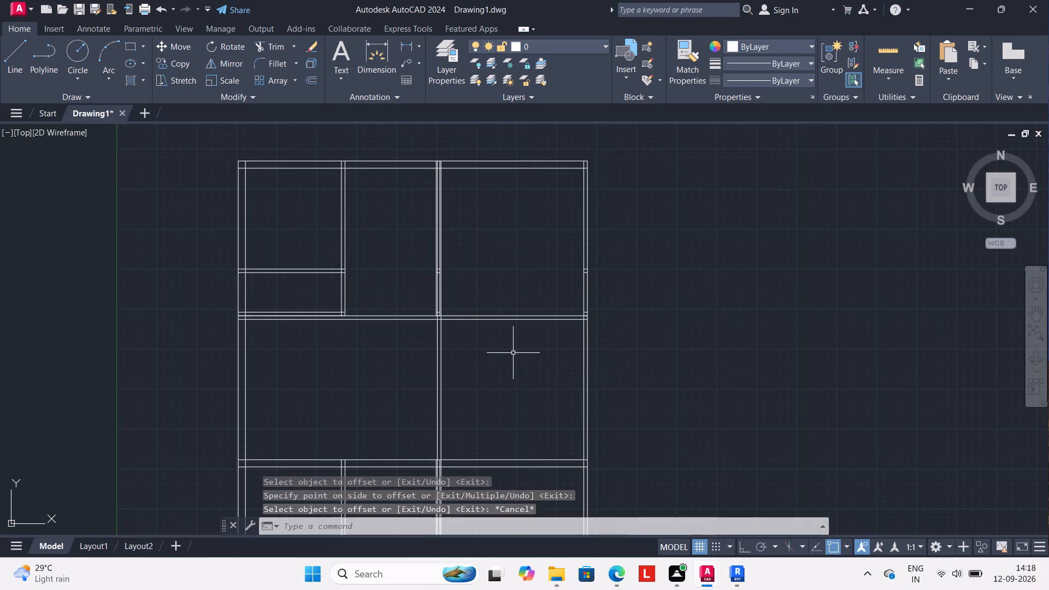
key(Escape)
key(Escape)
key(Escape)
key(Escape)
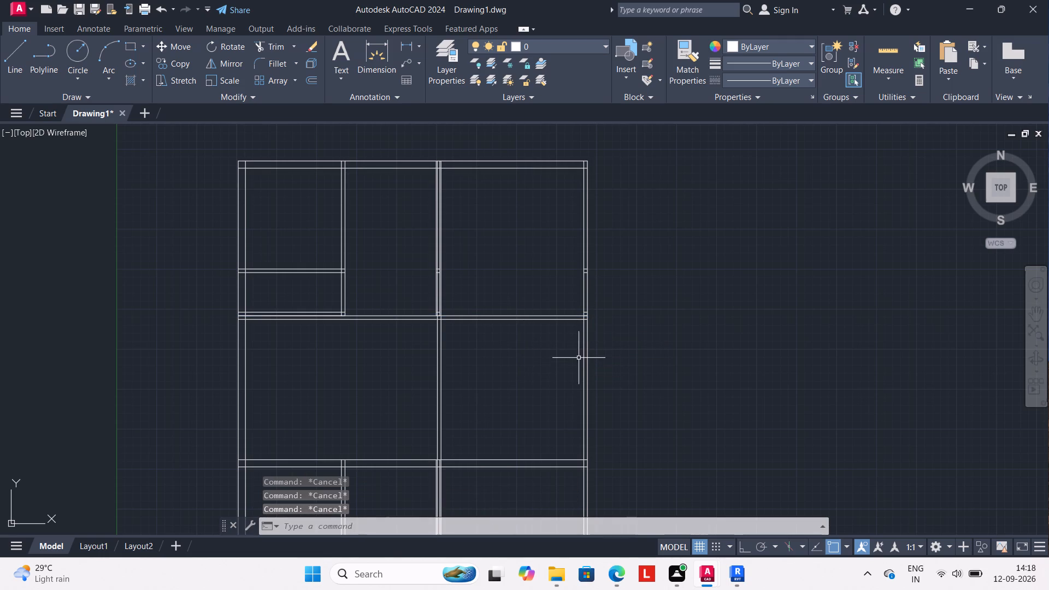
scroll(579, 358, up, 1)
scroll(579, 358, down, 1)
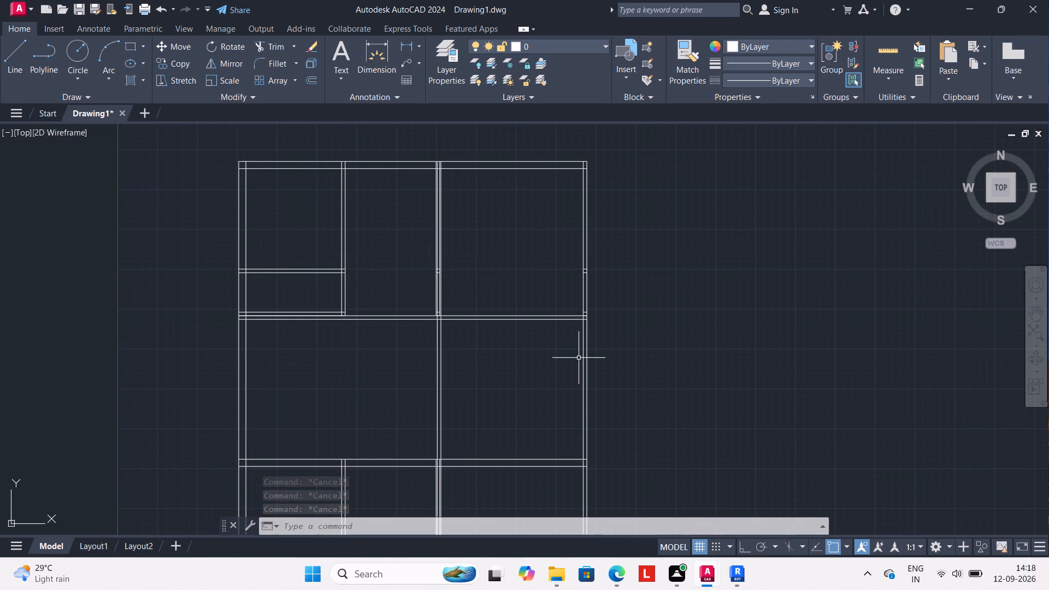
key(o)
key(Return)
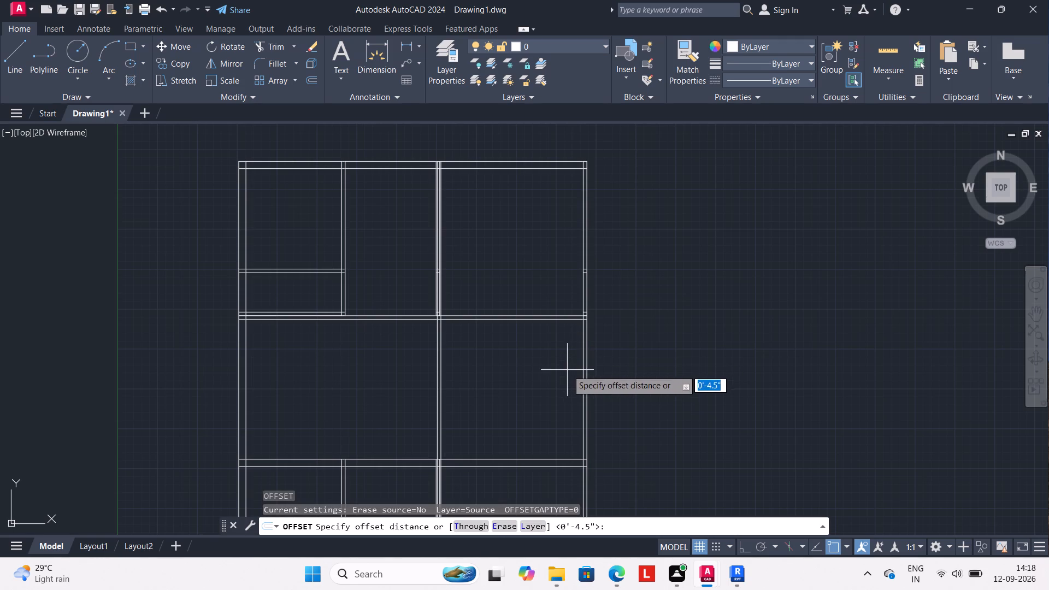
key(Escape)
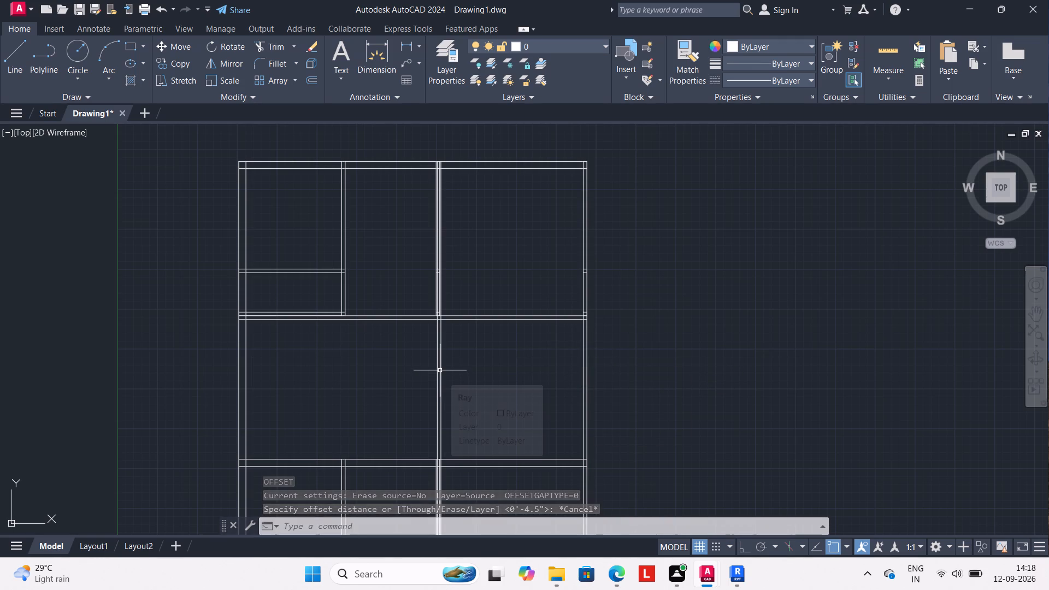
Offset the outer line of the left outer wall 37' to the right, just beyond the right outer wall.
key(o)
key(Return)
key(5)
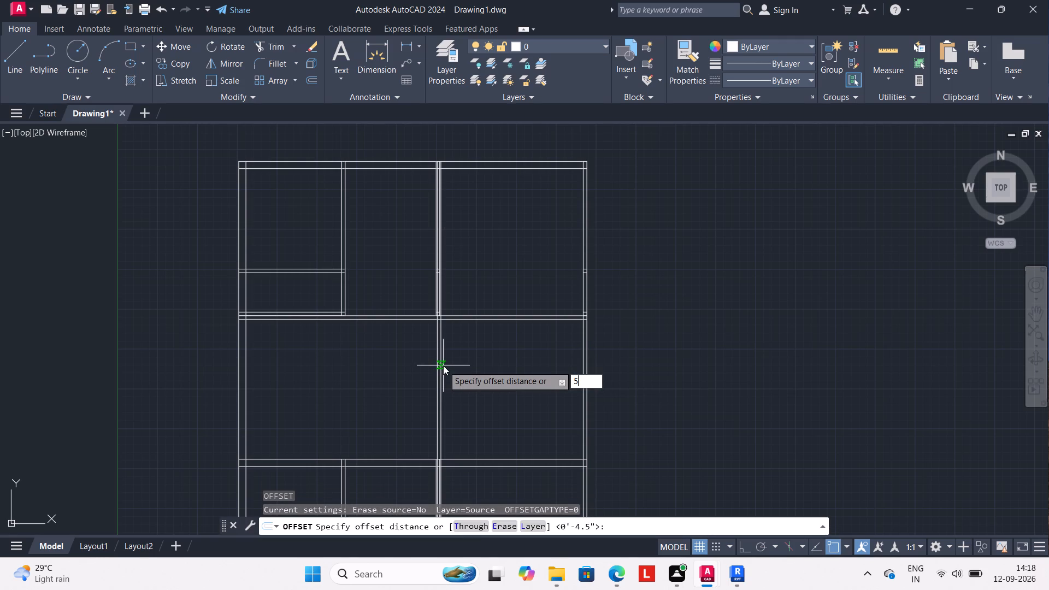
key(BackSpace)
key(3)
key(7)
key(apostrophe)
key(Return)
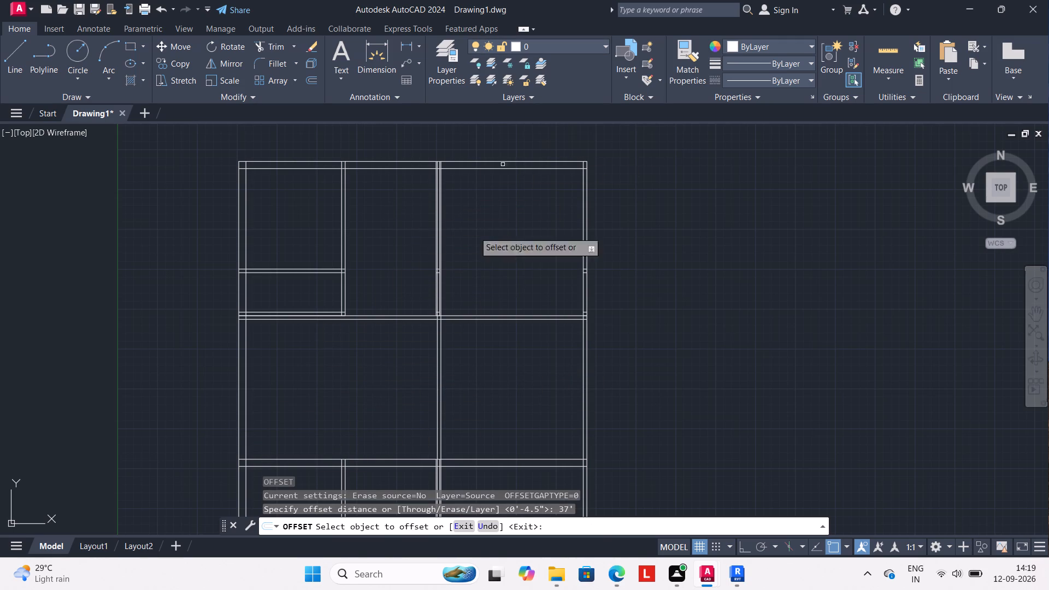
click(239, 358)
click(260, 356)
key(Escape)
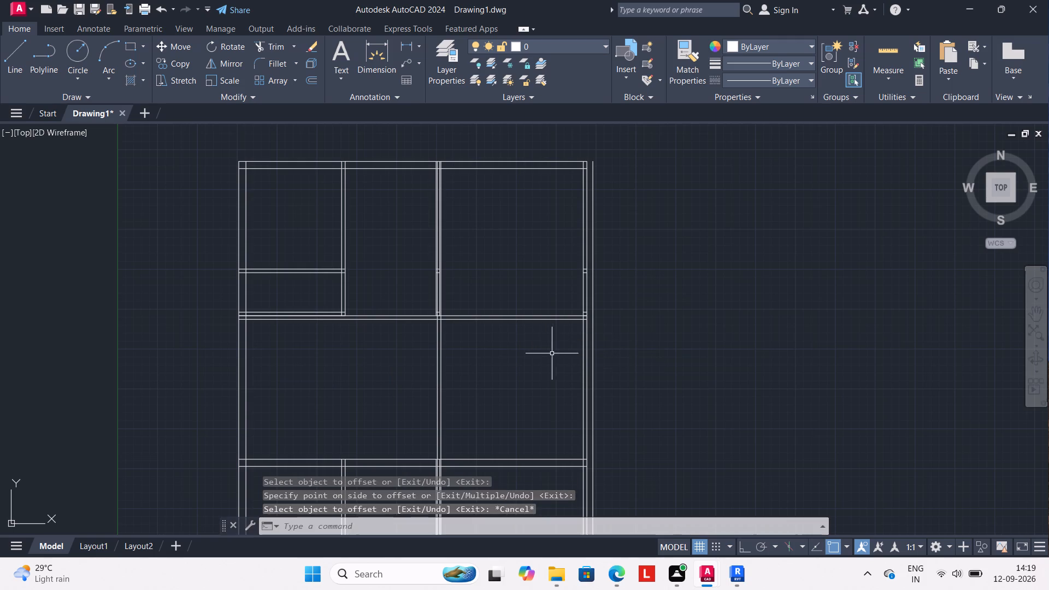
Erase both vertical lines of the old right outer wall, keeping the new line offset beyond it.
click(587, 344)
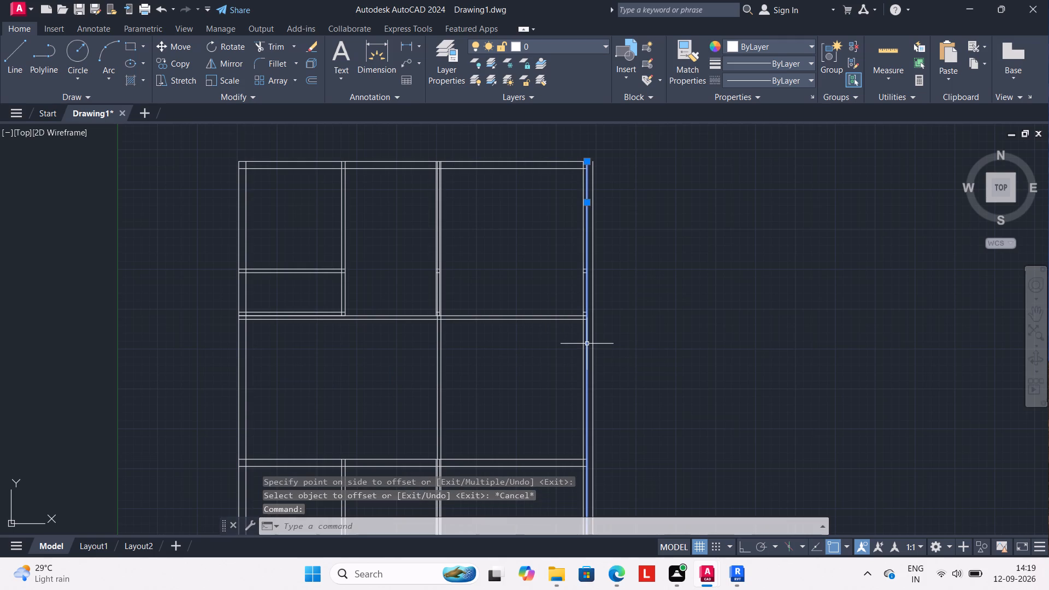
key(Delete)
scroll(577, 247, down, 1)
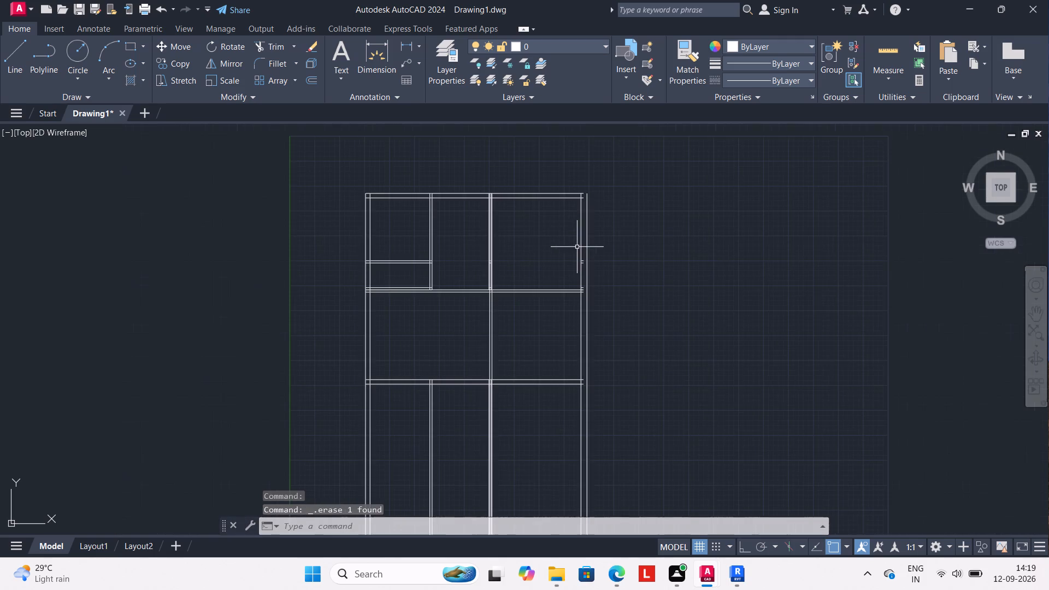
middle_drag(577, 247, 577, 203)
scroll(575, 203, up, 1)
click(585, 212)
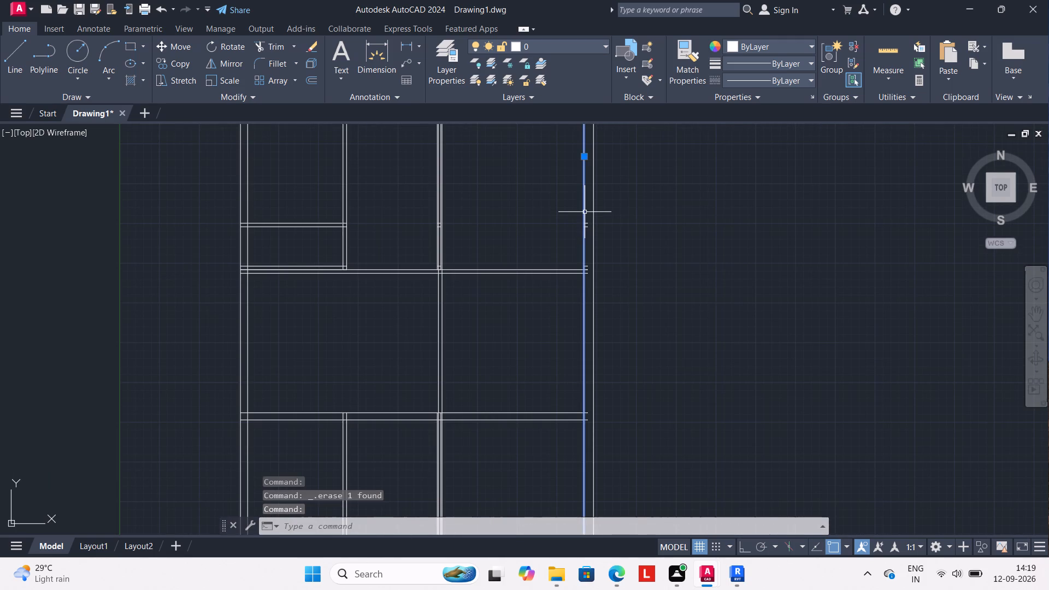
key(Delete)
Erase the leftover short horizontal segments where the old right outer wall stood.
click(585, 226)
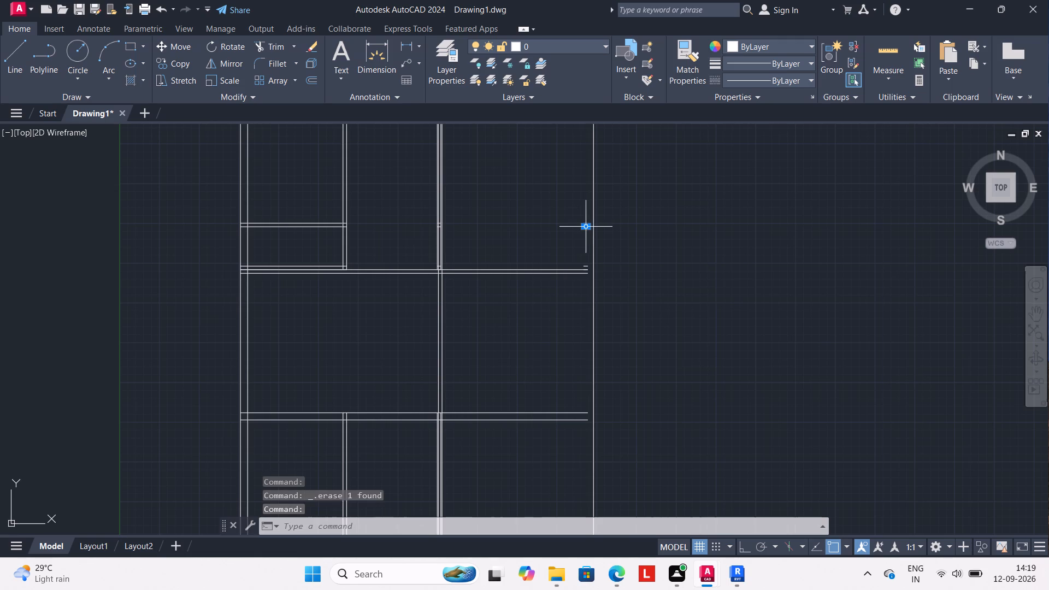
key(Delete)
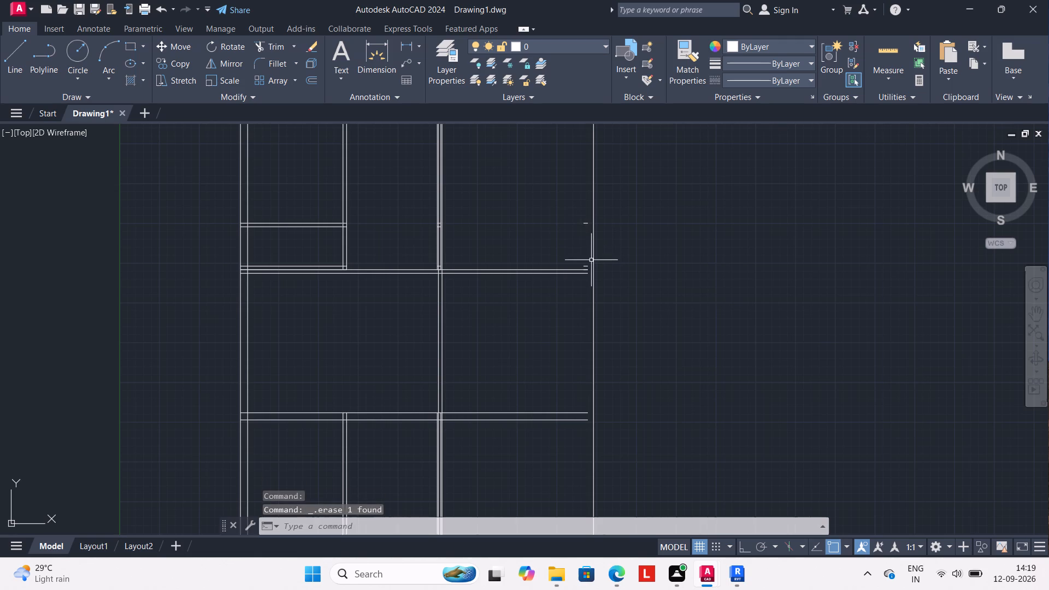
click(582, 222)
key(Delete)
scroll(586, 253, up, 2)
click(584, 285)
key(Delete)
Examine the overall plan and the gaps between the horizontal walls and the new right outer line.
scroll(570, 258, down, 2)
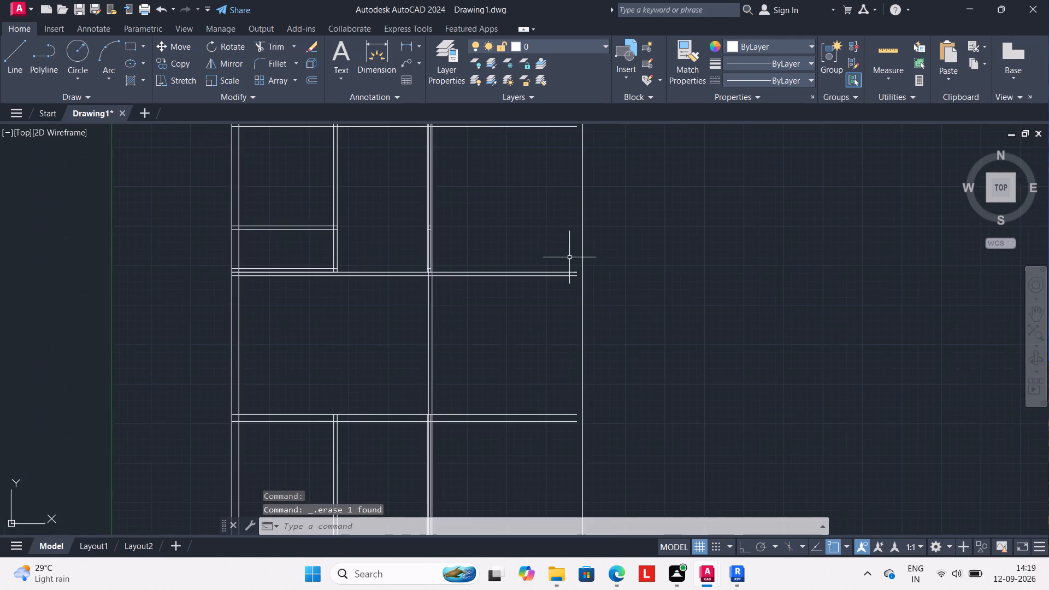
scroll(565, 251, down, 1)
middle_drag(550, 272, 397, 45)
scroll(393, 59, down, 2)
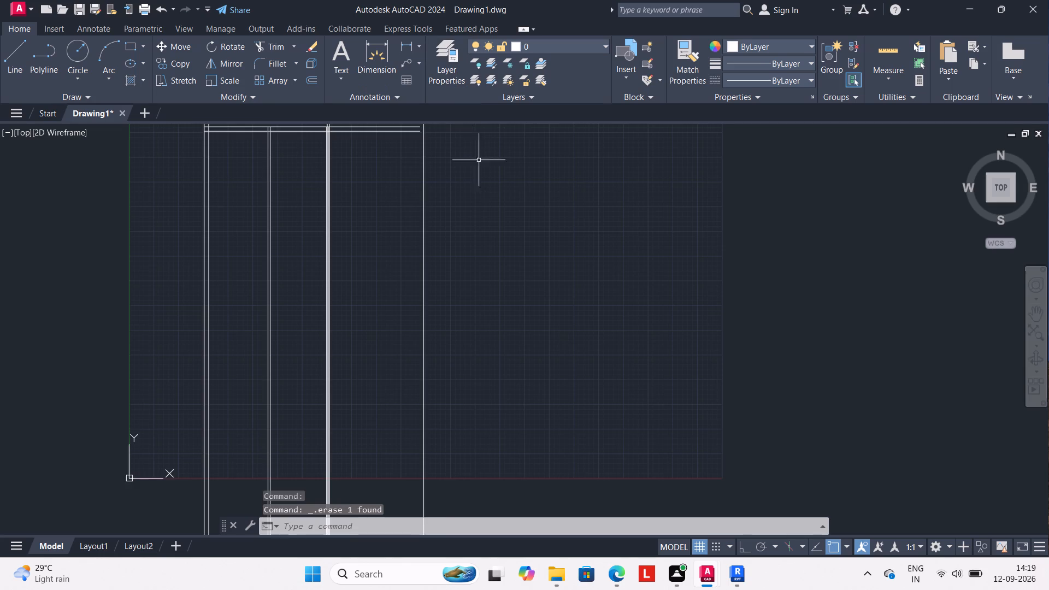
scroll(482, 180, down, 1)
middle_drag(483, 185, 558, 223)
middle_drag(586, 270, 599, 263)
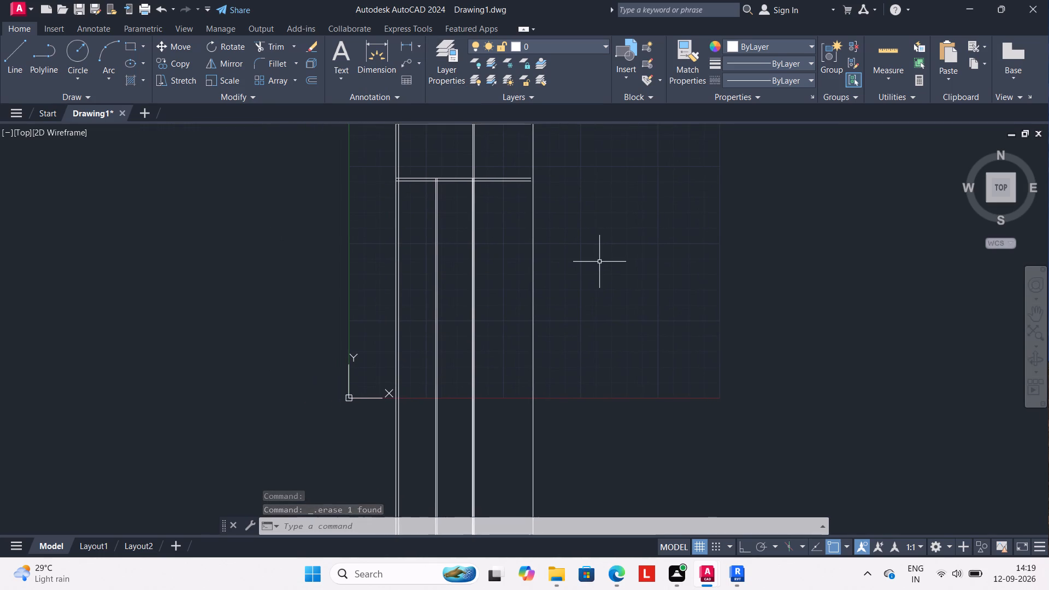
middle_drag(604, 367, 608, 359)
middle_drag(612, 250, 633, 351)
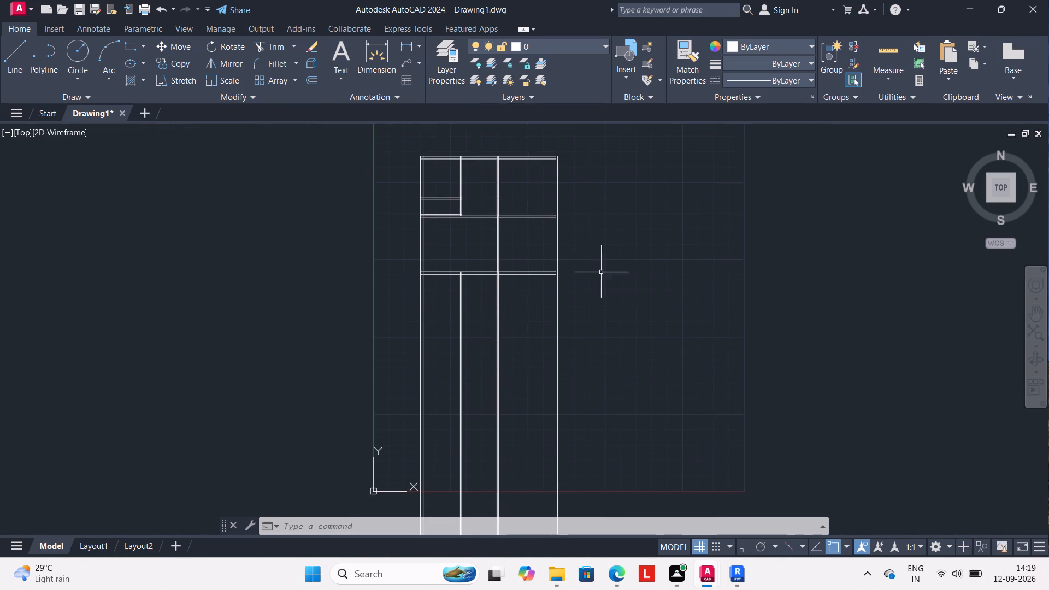
scroll(532, 180, up, 1)
middle_drag(532, 192, 534, 220)
scroll(532, 203, up, 1)
middle_drag(541, 214, 541, 238)
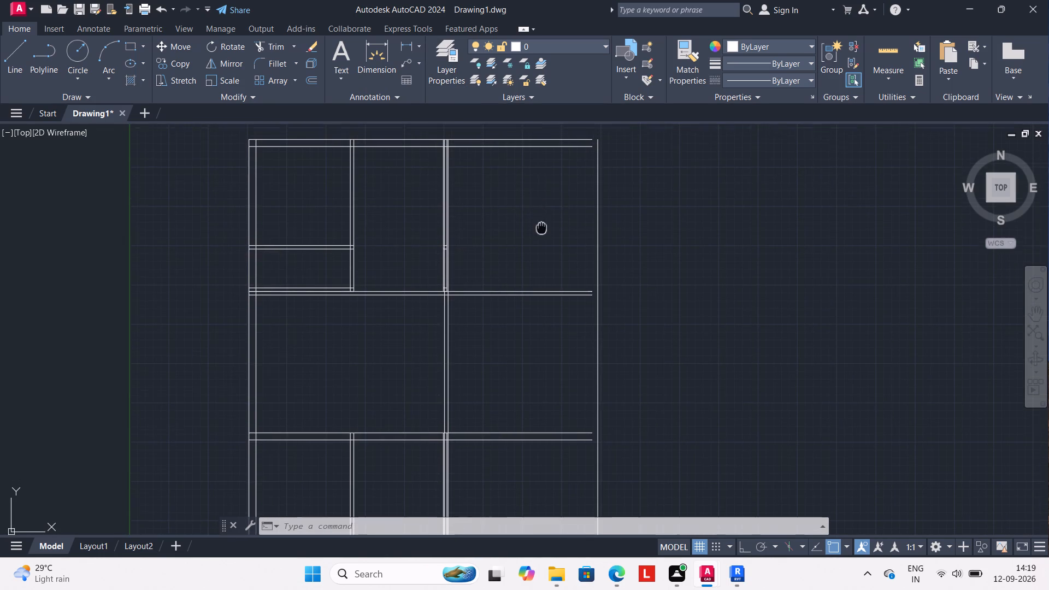
middle_drag(541, 238, 541, 243)
scroll(545, 216, down, 1)
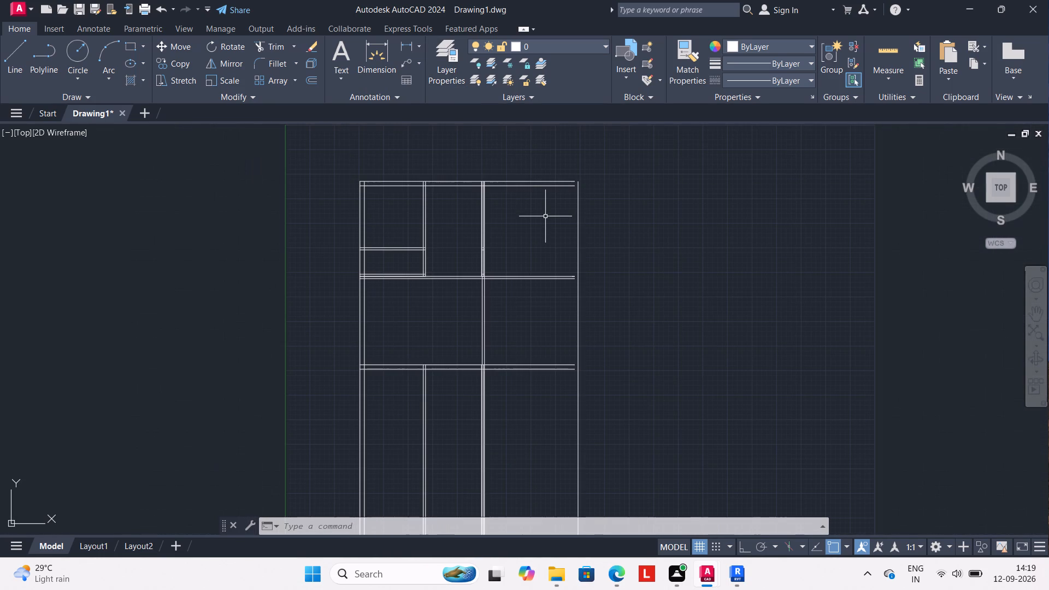
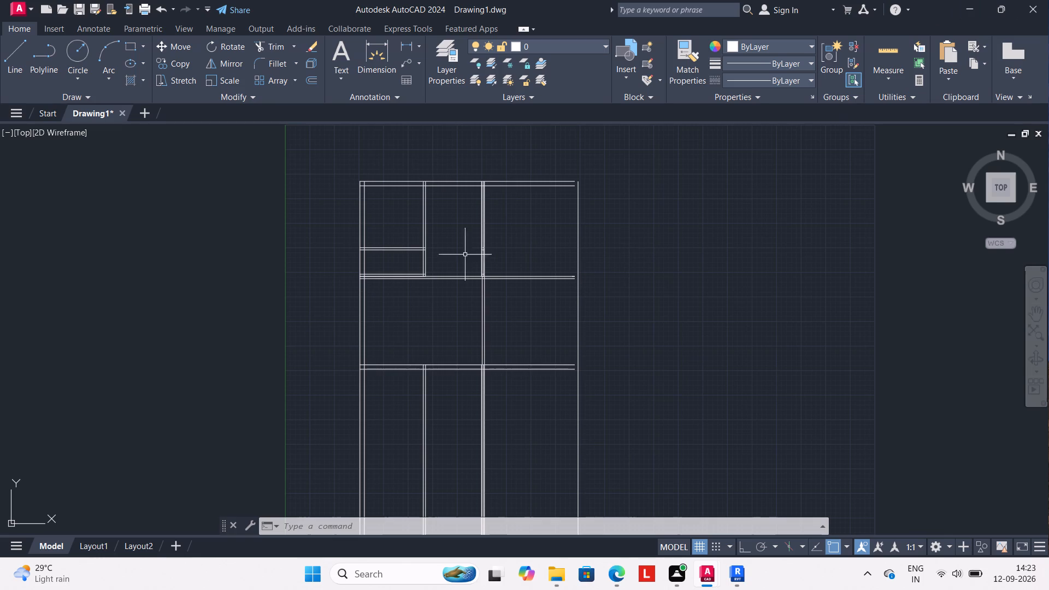
Extend both lines of the three full-width horizontal walls to meet the new right outer line.
text(EX)
key(Return)
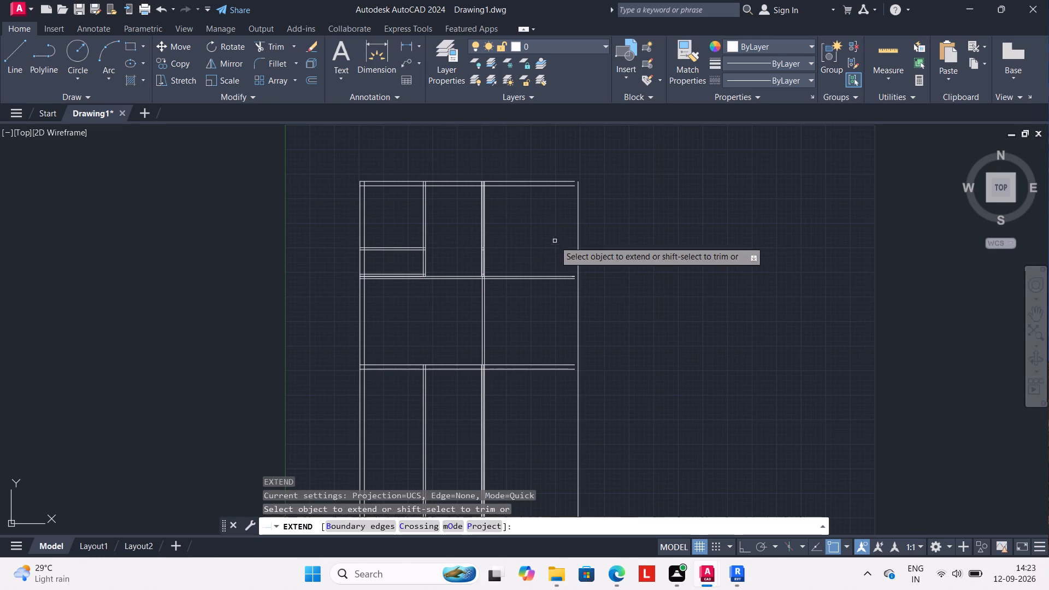
drag(557, 180, 561, 186)
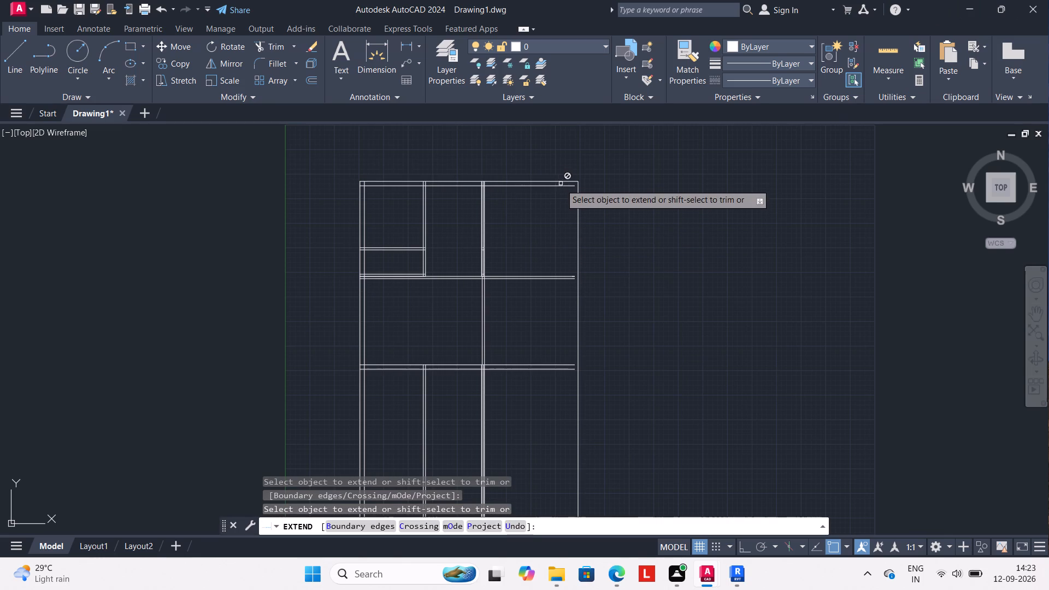
click(561, 186)
click(559, 278)
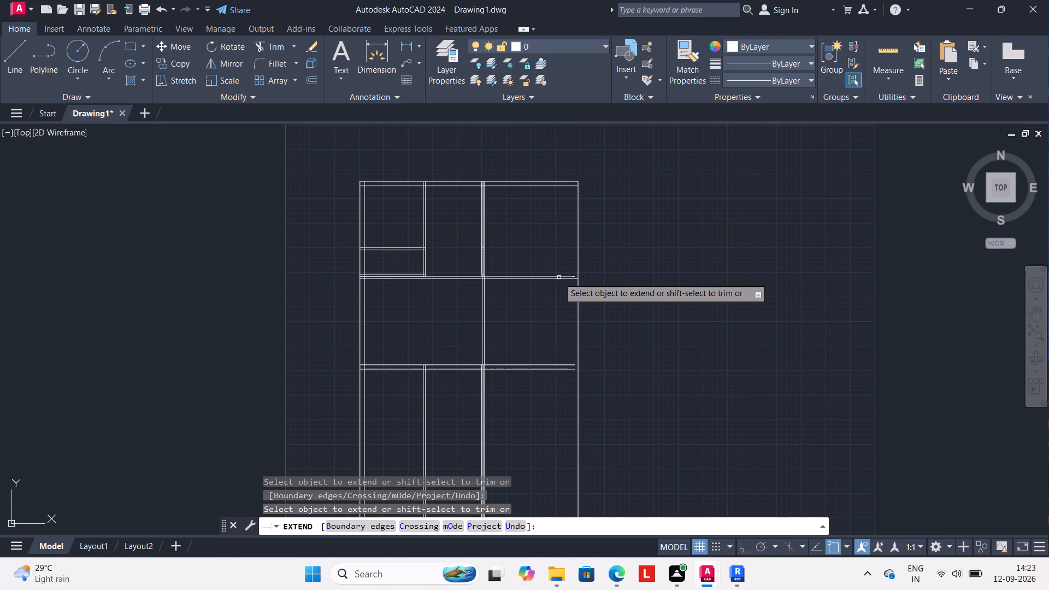
click(563, 277)
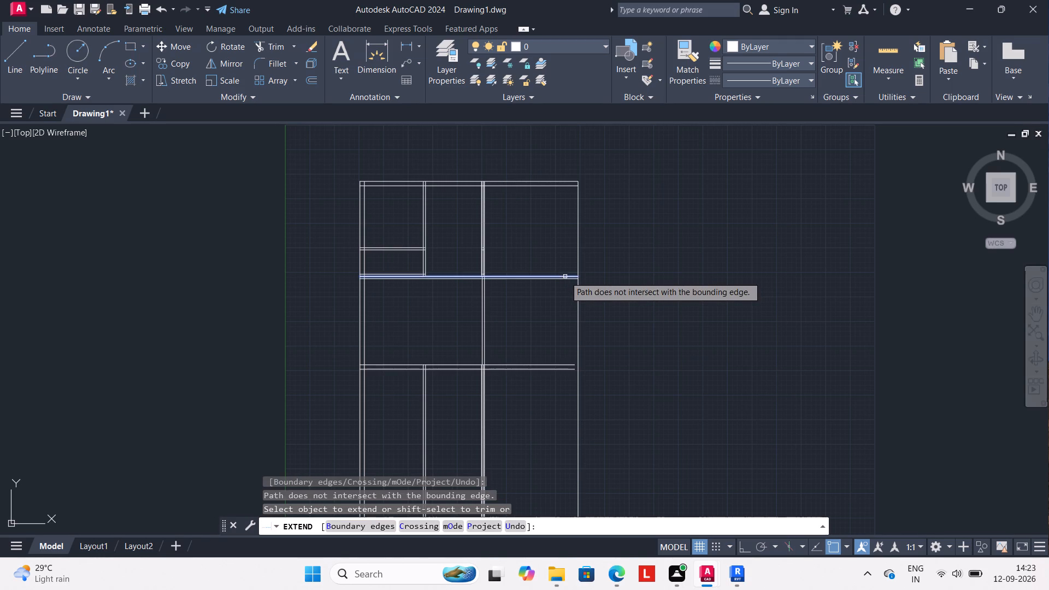
click(565, 276)
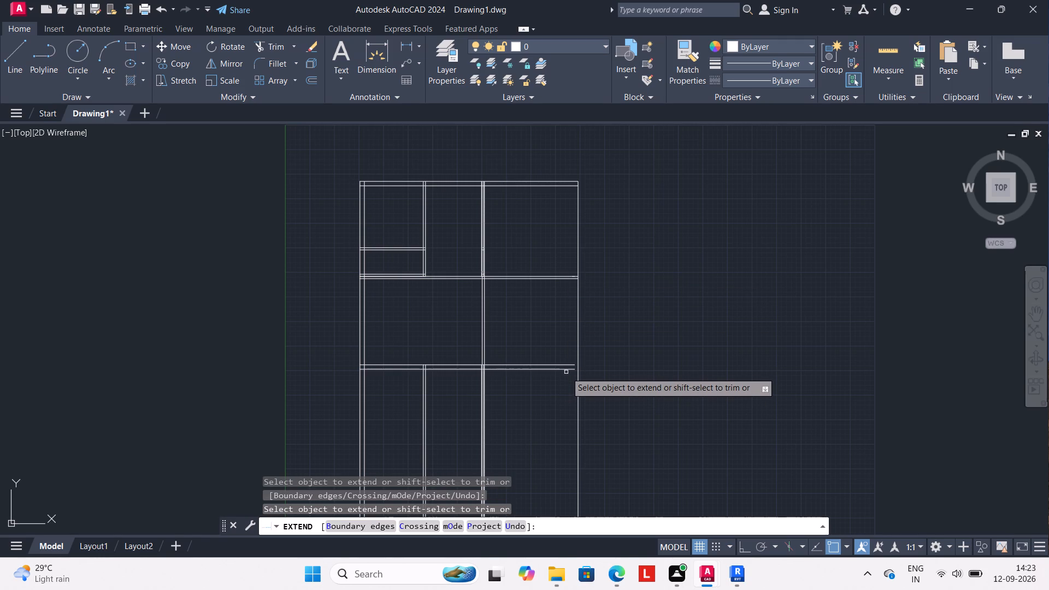
click(567, 370)
click(568, 364)
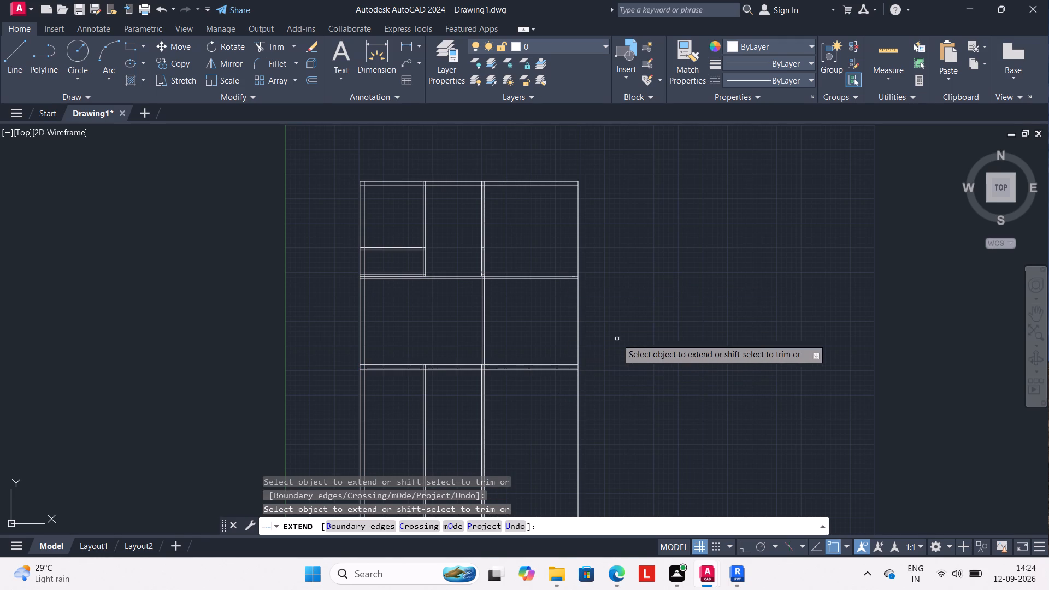
key(Escape)
Offset the new right outer line 9" inward to form the right outer wall's inner face.
middle_drag(626, 348, 637, 305)
scroll(638, 309, down, 1)
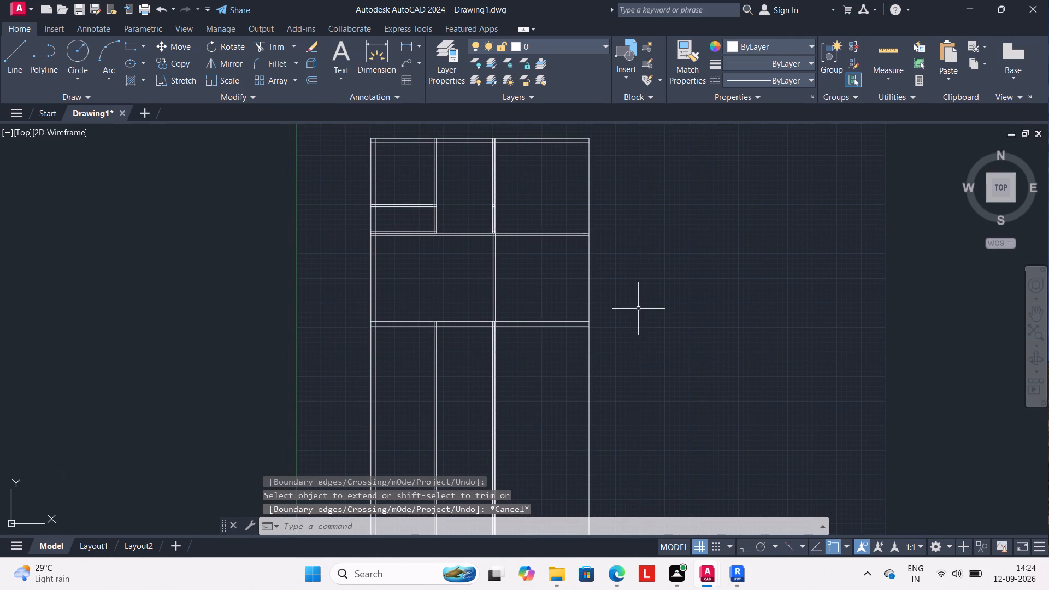
key(o)
key(Return)
key(9)
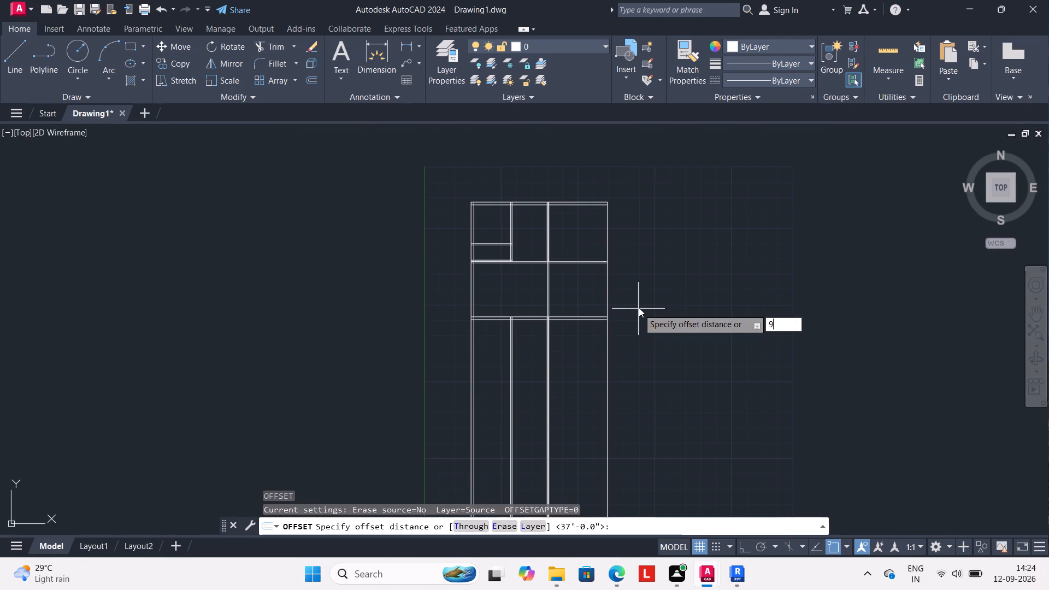
key(shift+quotedbl)
key(Return)
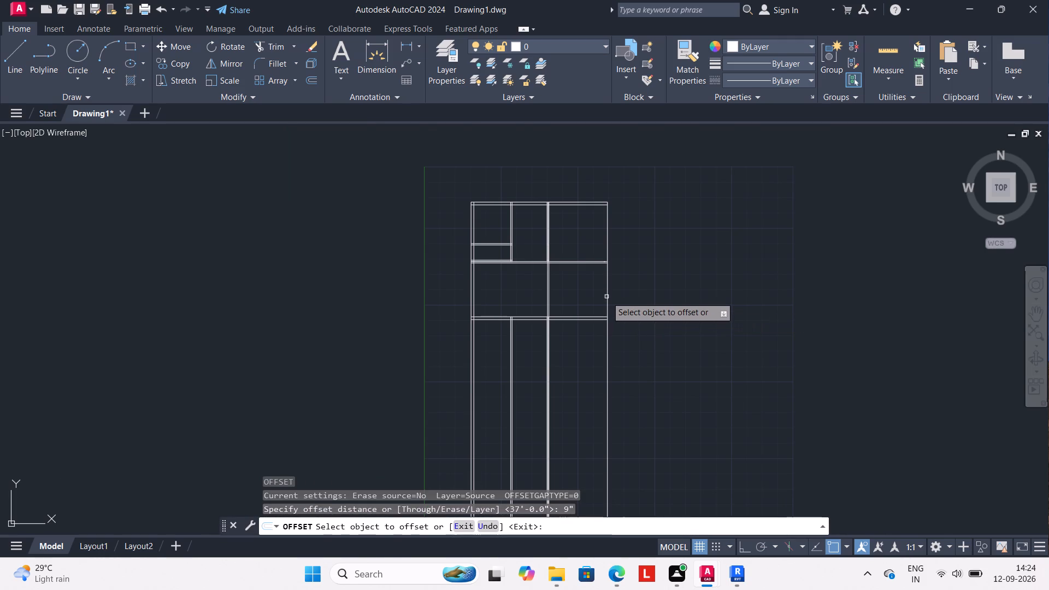
drag(608, 296, 603, 296)
click(599, 296)
key(Escape)
key(Escape)
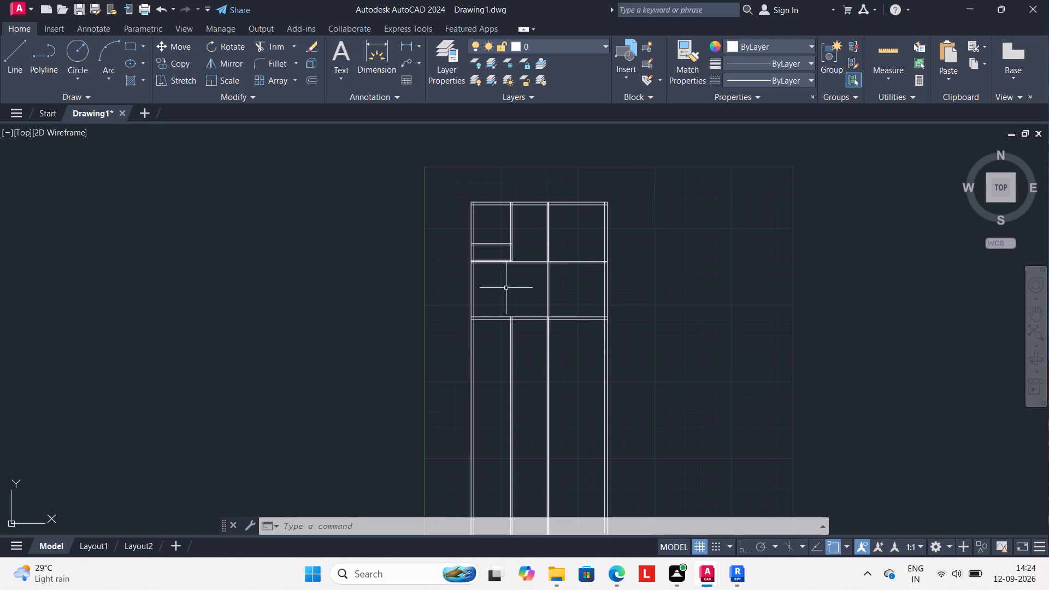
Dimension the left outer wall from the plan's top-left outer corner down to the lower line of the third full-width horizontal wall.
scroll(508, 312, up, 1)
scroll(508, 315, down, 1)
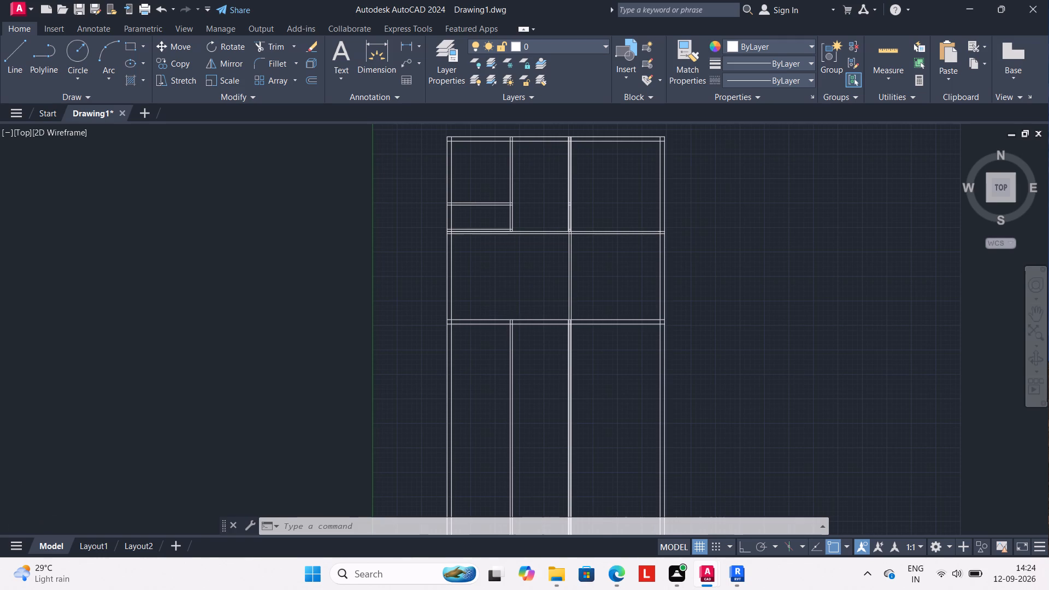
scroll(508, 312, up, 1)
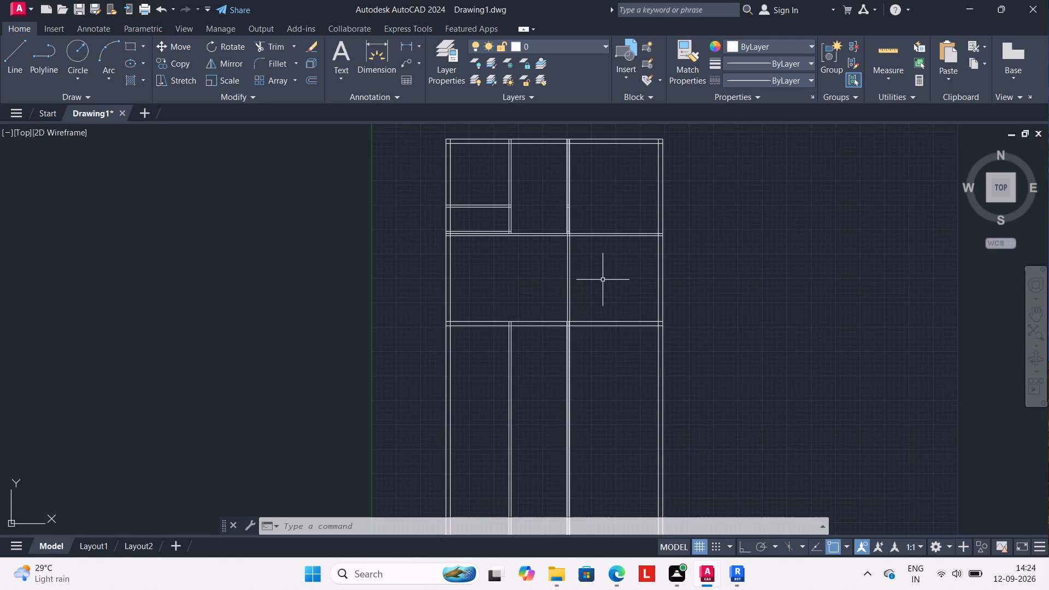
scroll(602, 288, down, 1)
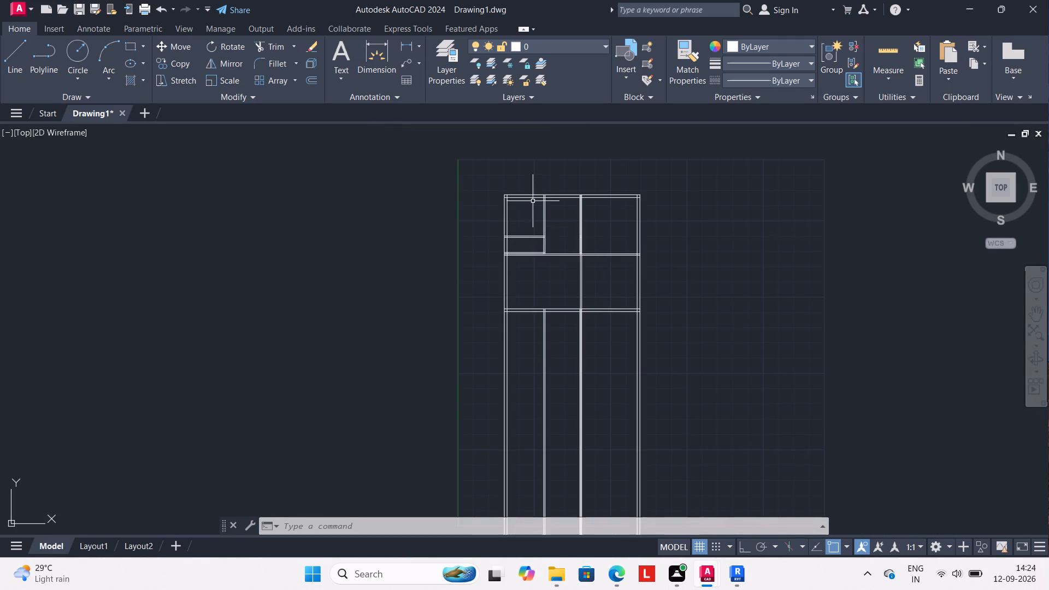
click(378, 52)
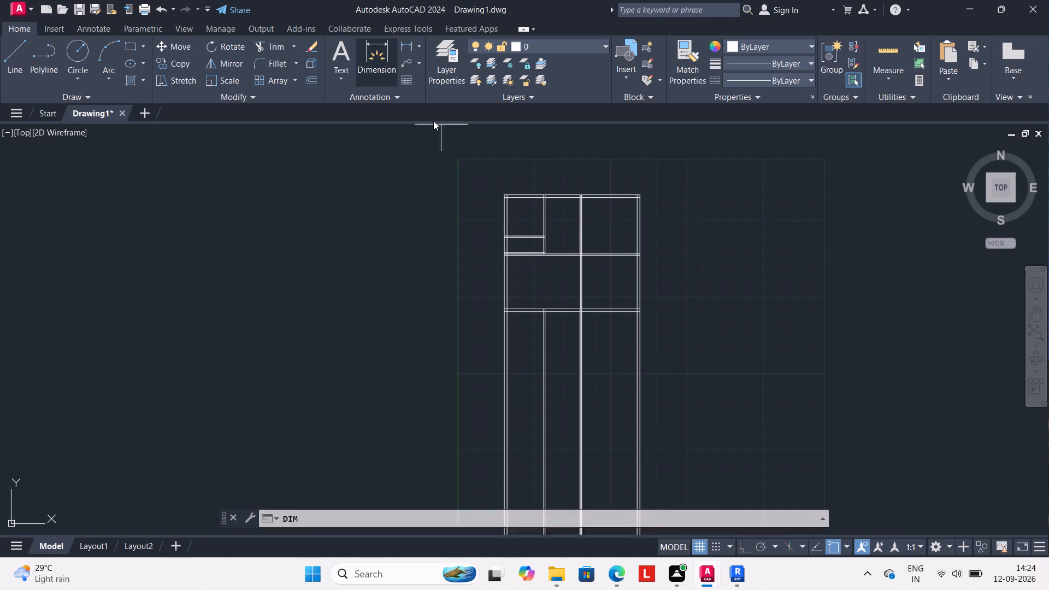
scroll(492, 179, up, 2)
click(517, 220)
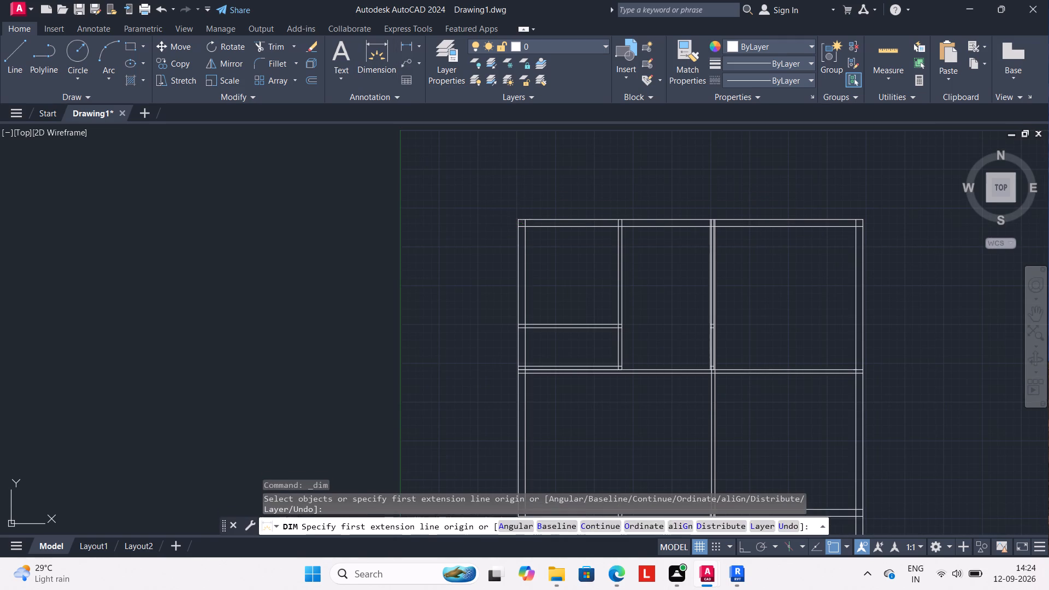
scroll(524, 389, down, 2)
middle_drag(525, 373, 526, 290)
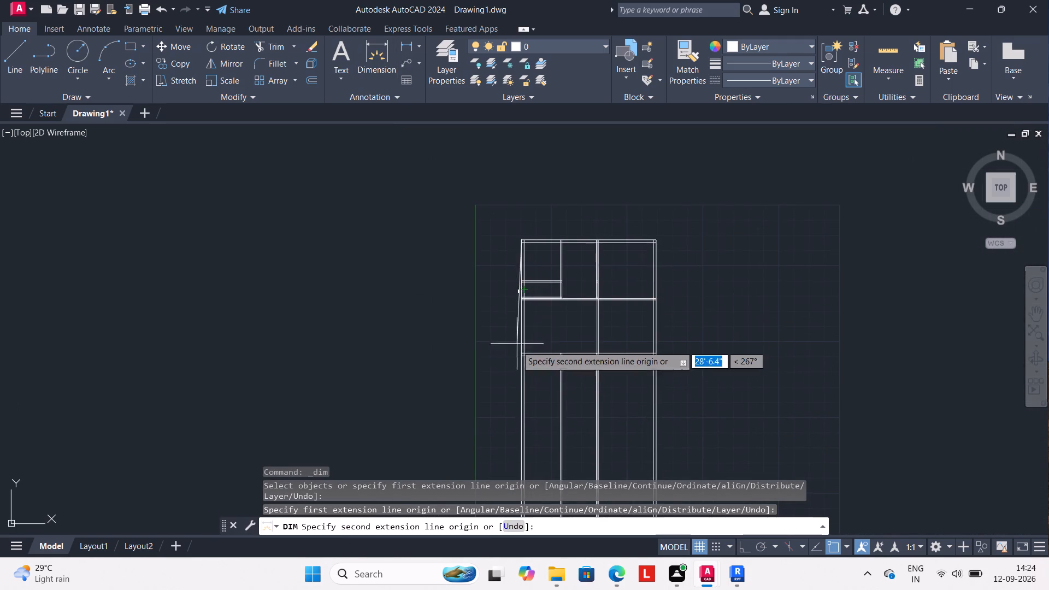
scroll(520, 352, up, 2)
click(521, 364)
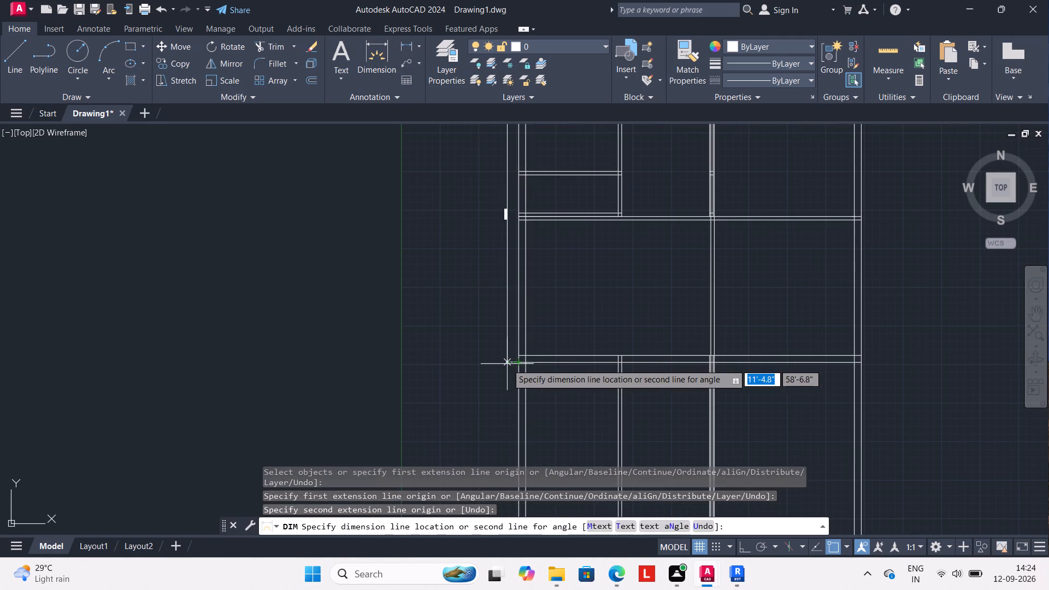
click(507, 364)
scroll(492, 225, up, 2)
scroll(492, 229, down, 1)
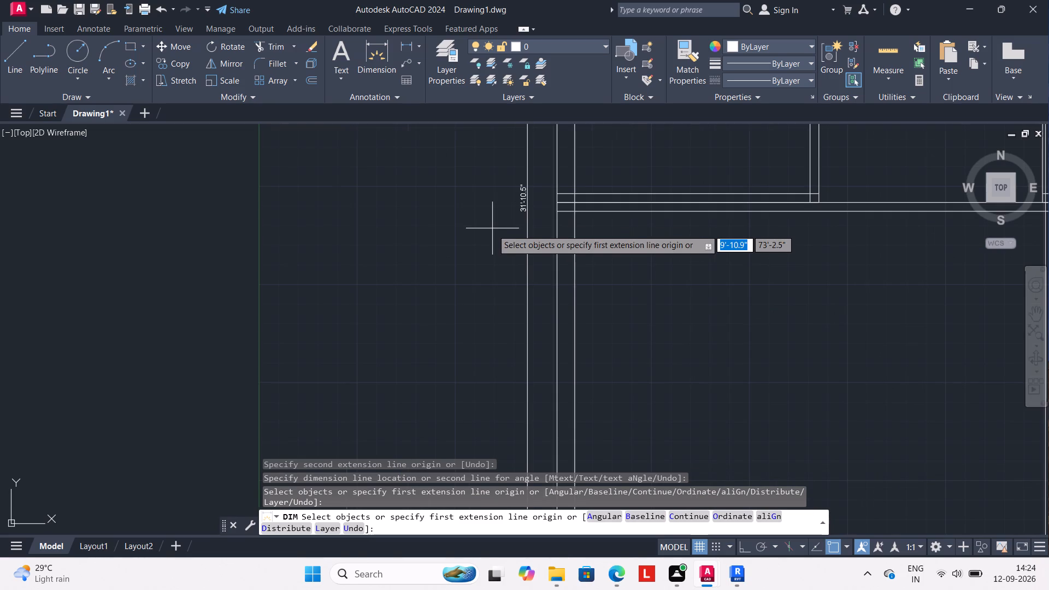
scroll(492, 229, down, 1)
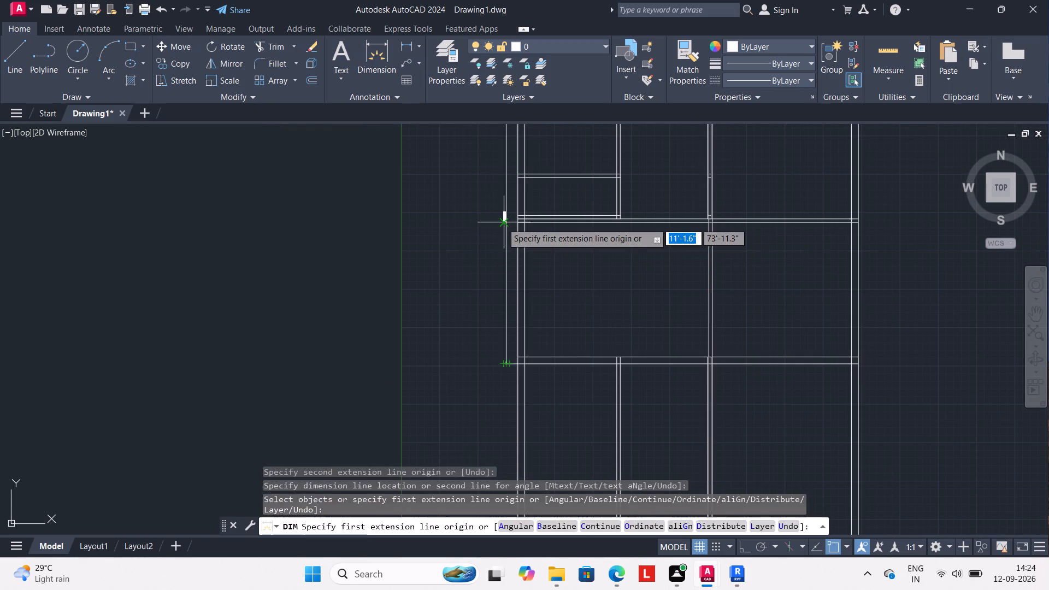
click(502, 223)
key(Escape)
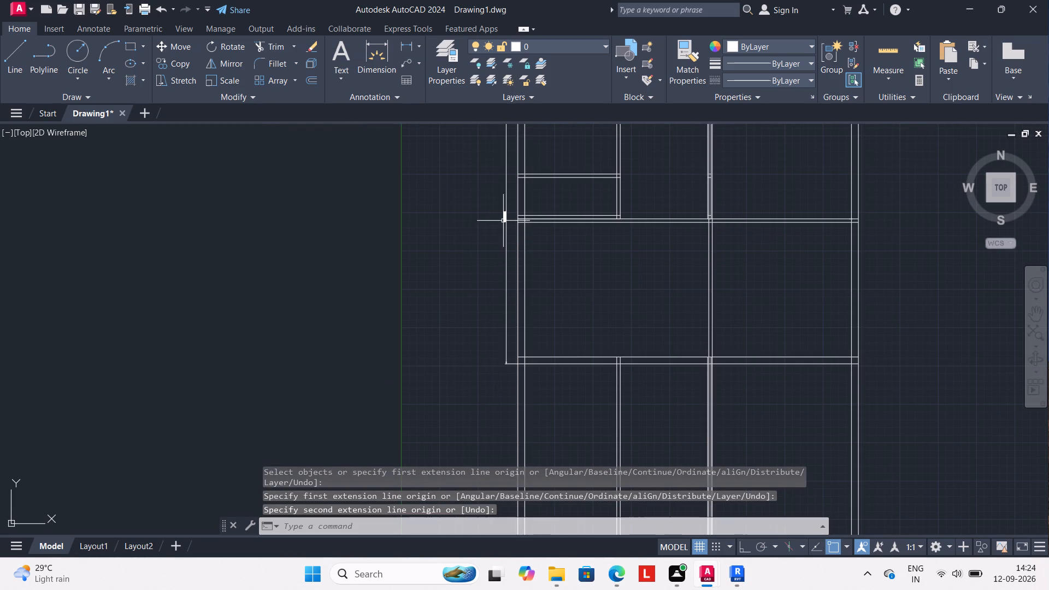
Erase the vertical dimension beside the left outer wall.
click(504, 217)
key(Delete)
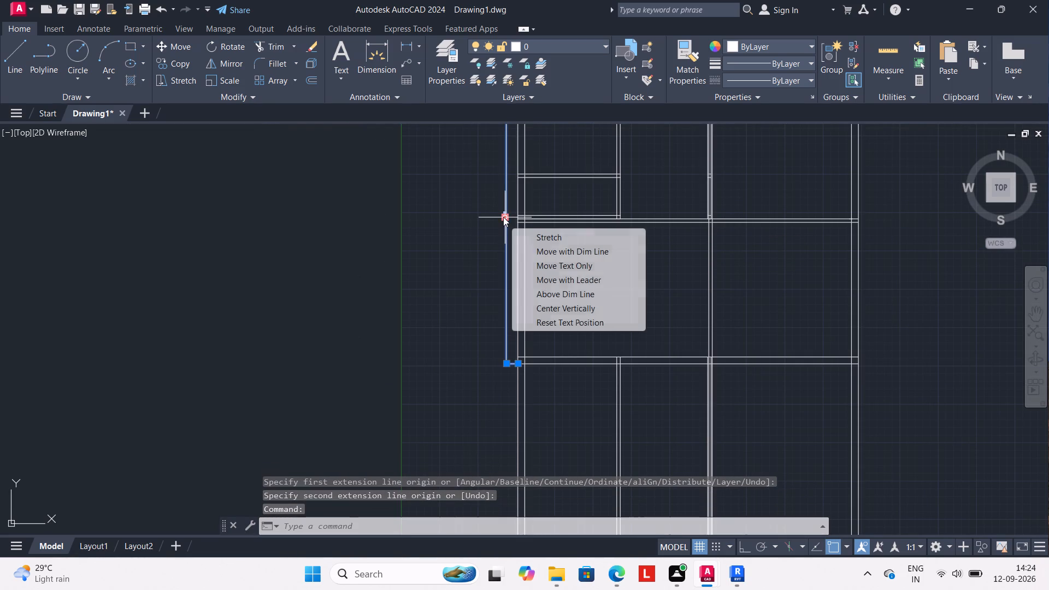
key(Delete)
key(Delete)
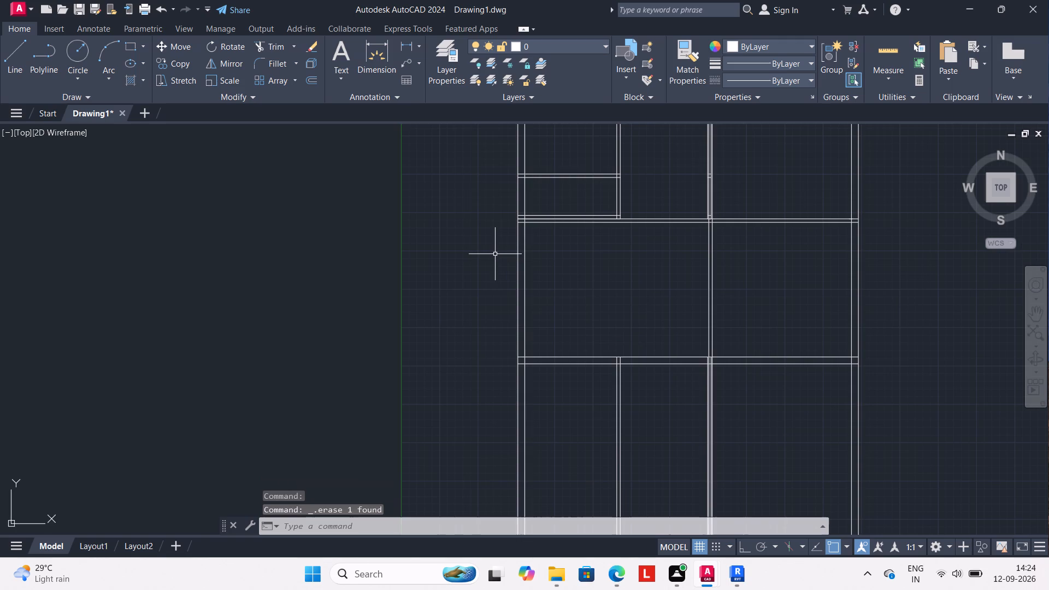
Offset the inner line of the top outer wall 47'5.5" downward.
scroll(494, 256, down, 1)
key(o)
key(Return)
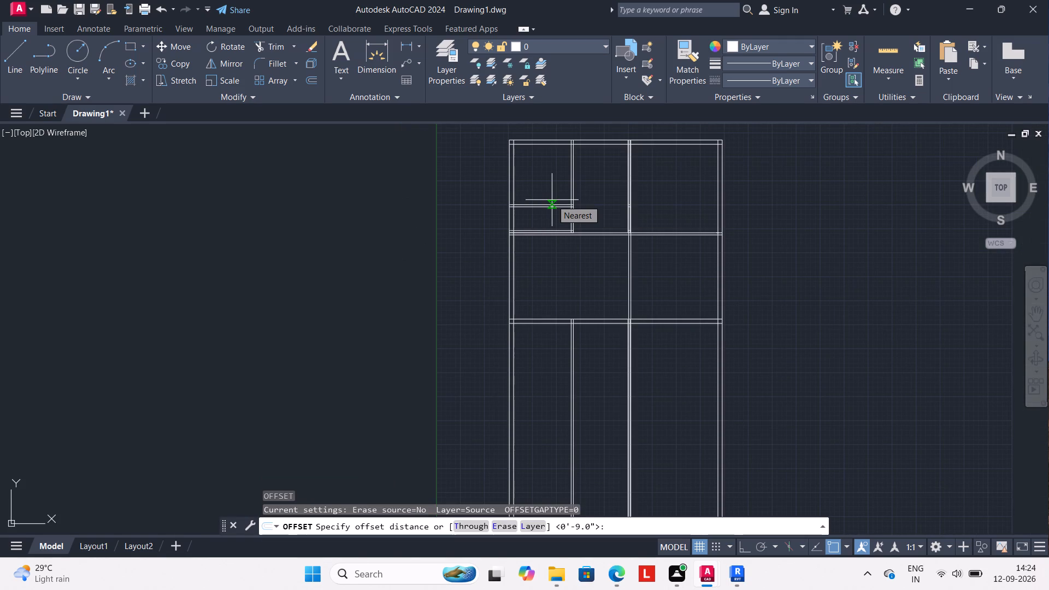
text(47')
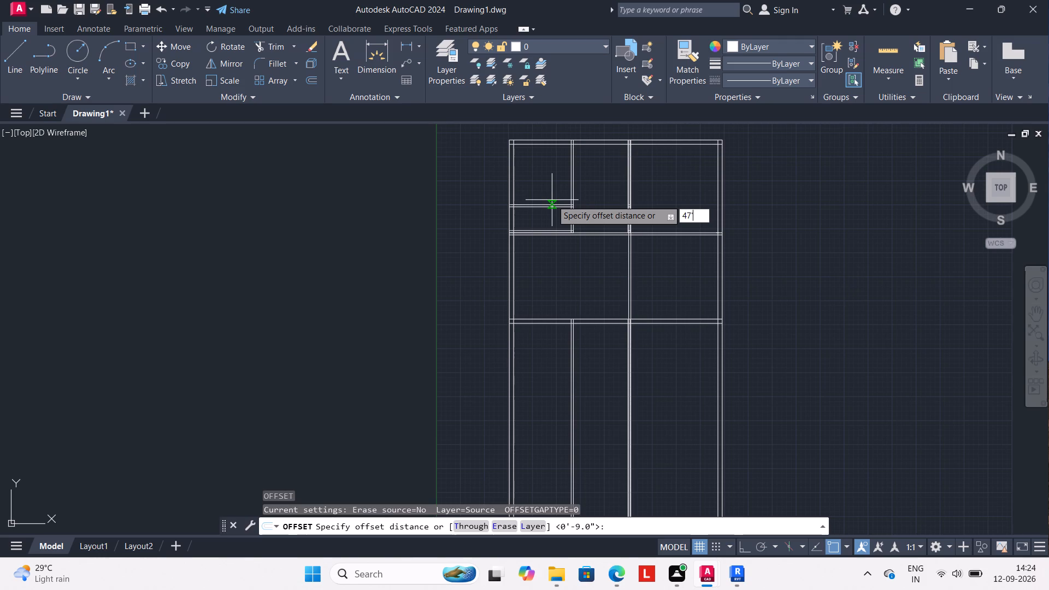
key(5)
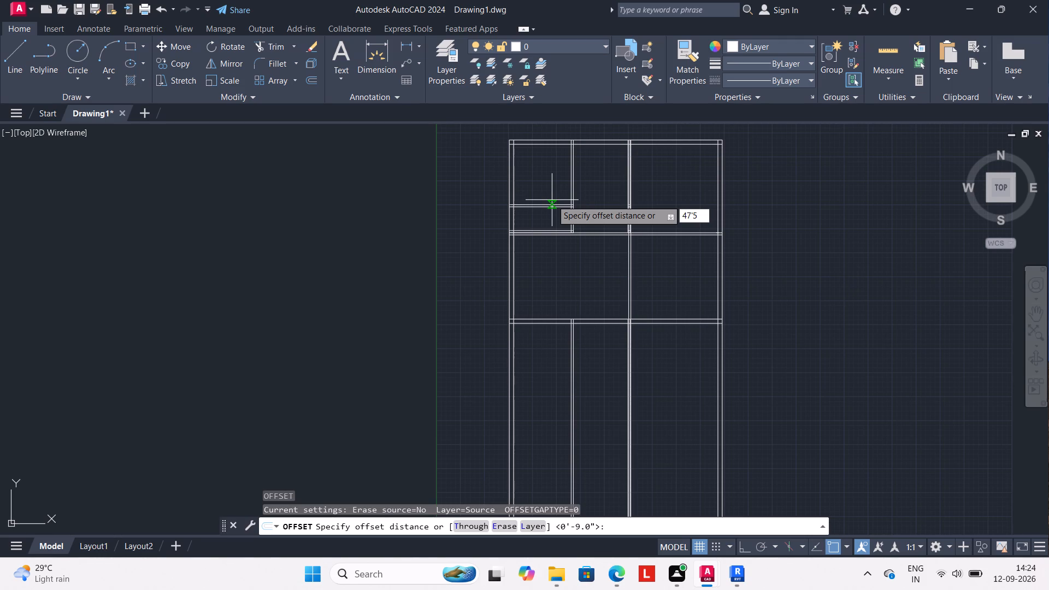
text(.5)
key(shift+quotedbl)
key(Return)
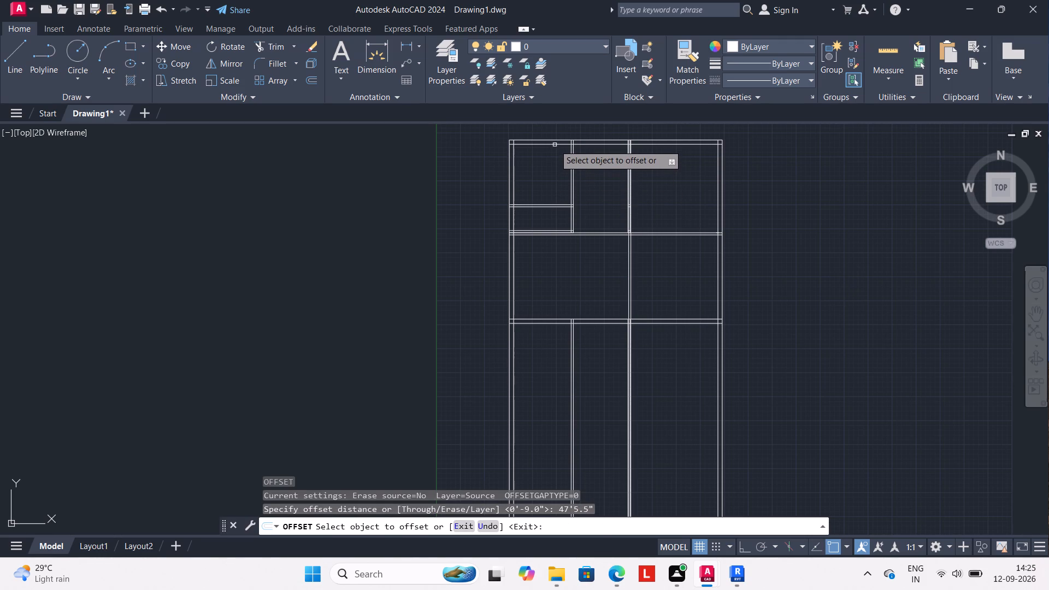
click(555, 144)
click(552, 180)
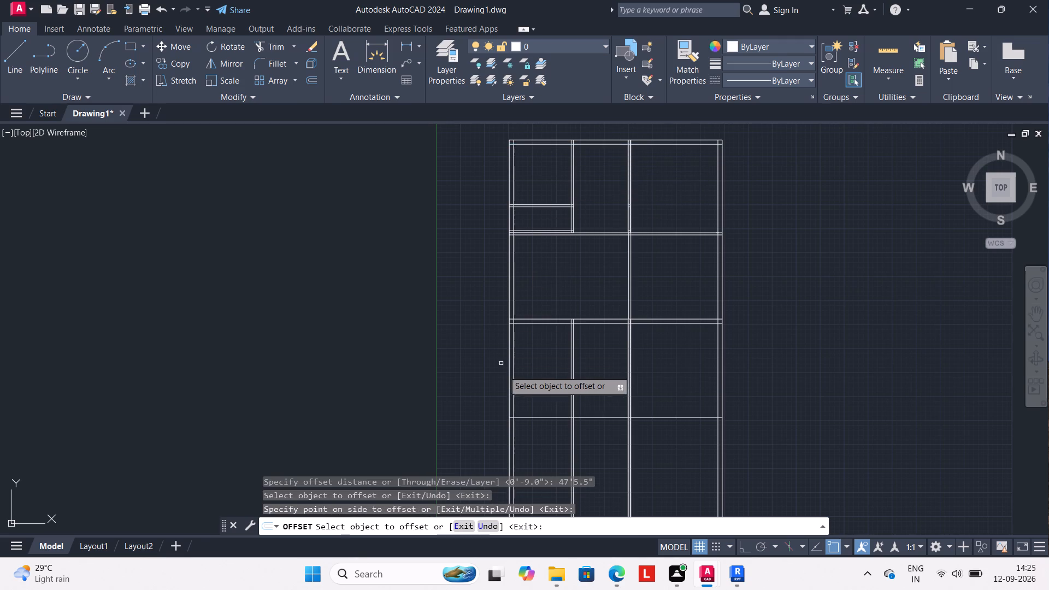
scroll(505, 374, down, 1)
middle_drag(514, 374, 534, 358)
key(Escape)
key(Escape)
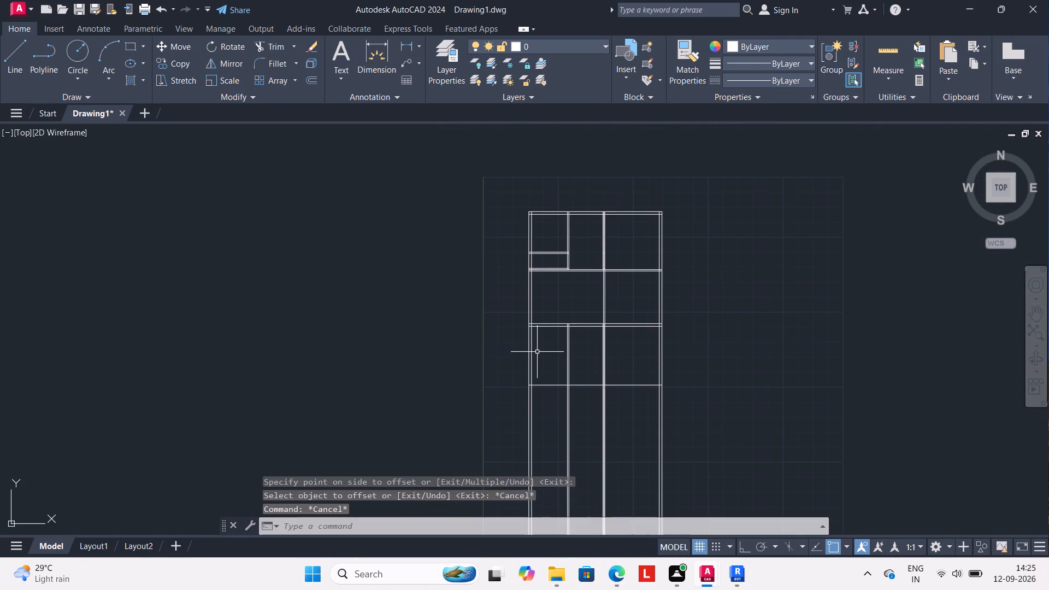
key(Escape)
key(Escape)
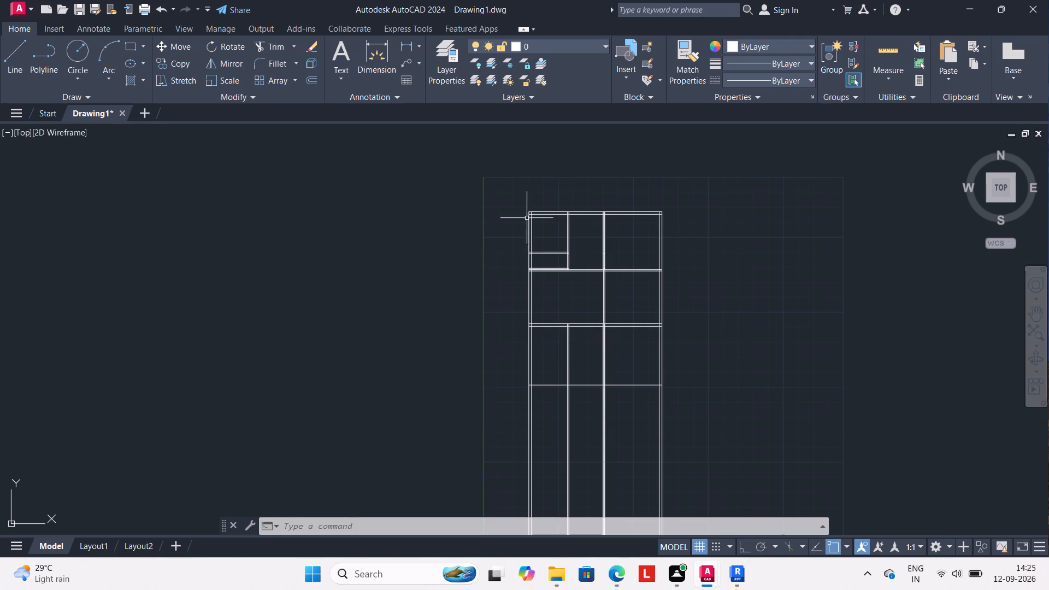
Set the Standard text style's height to 1' and apply it.
scroll(528, 225, up, 1)
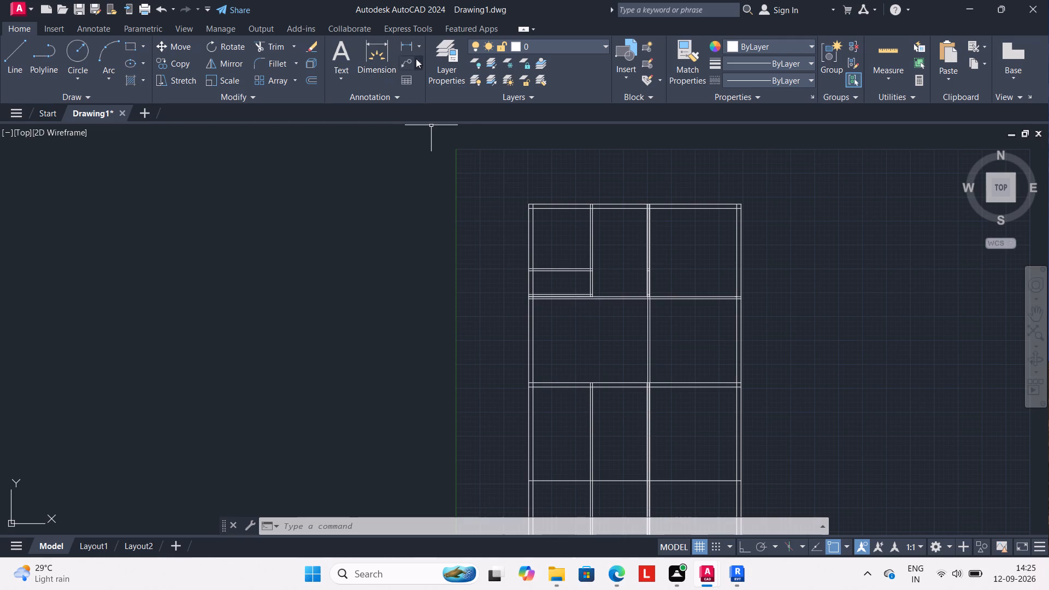
text(ST)
key(Return)
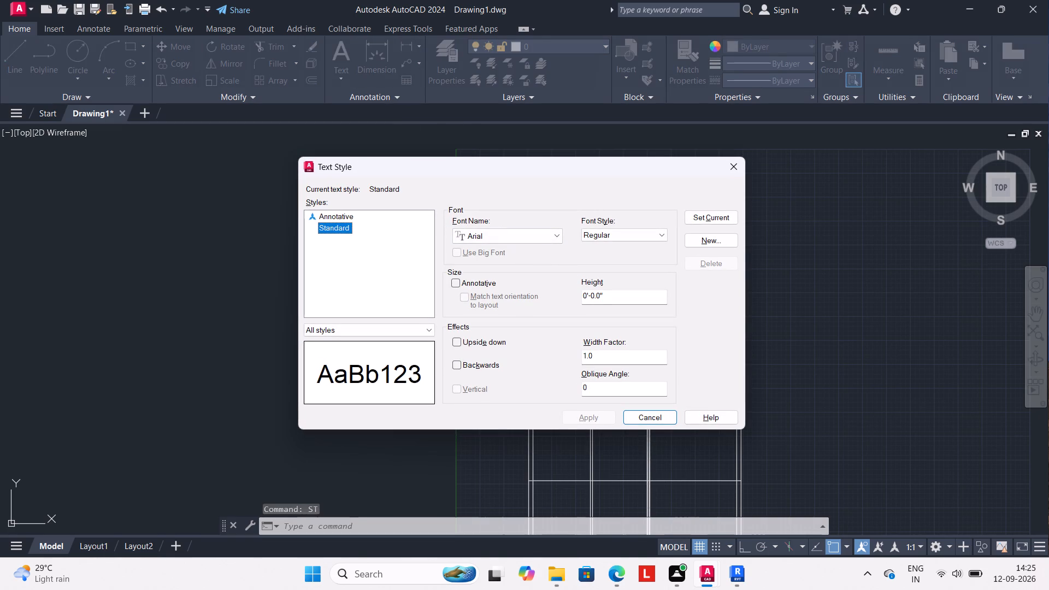
click(611, 299)
key(BackSpace)
key(BackSpace)
key(BackSpace)
key(BackSpace)
key(BackSpace)
key(BackSpace)
key(BackSpace)
key(BackSpace)
key(BackSpace)
key(BackSpace)
key(BackSpace)
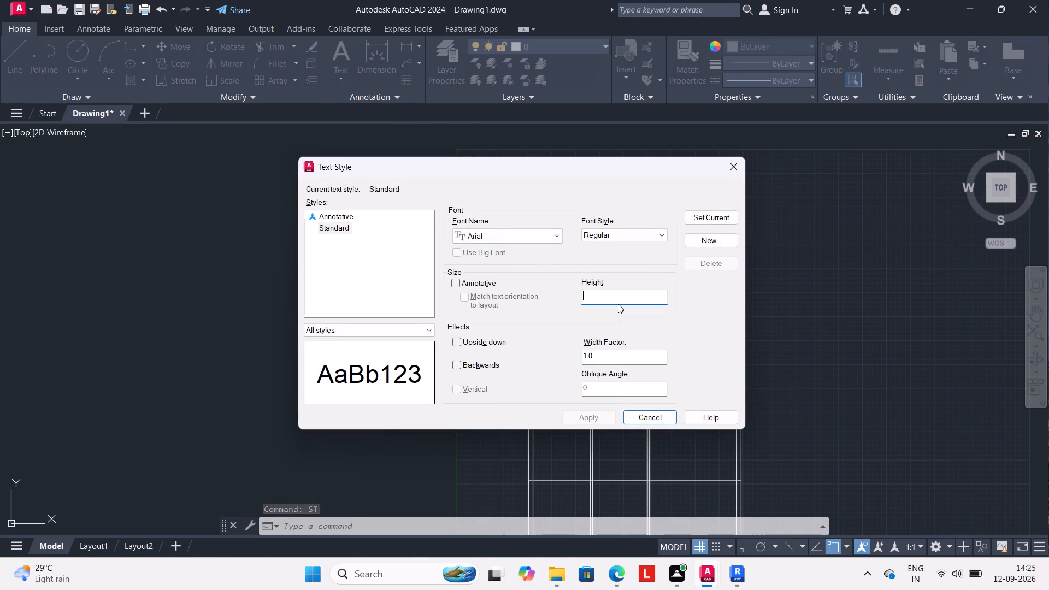
text(1')
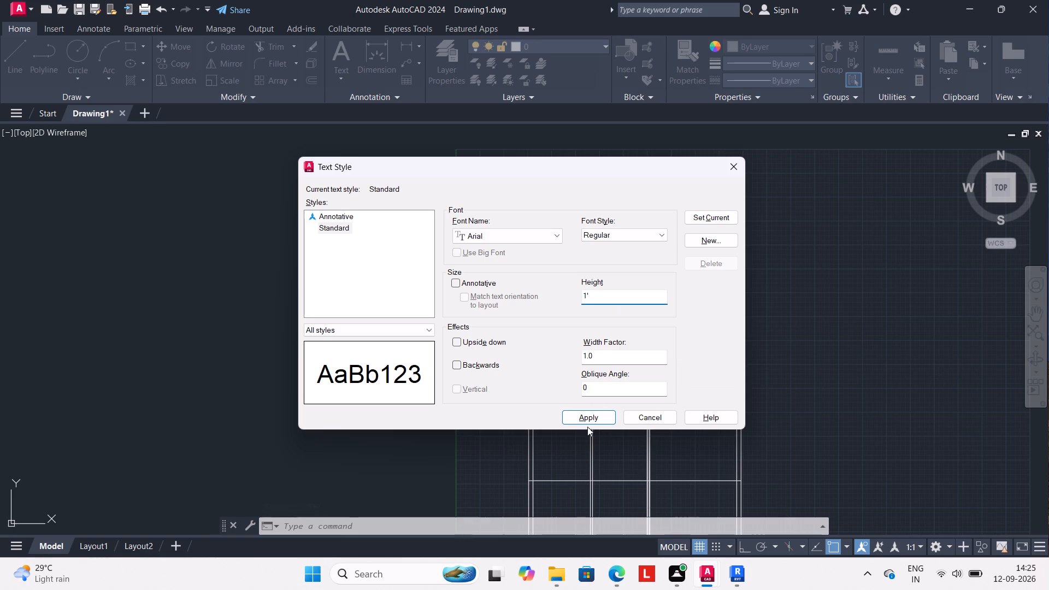
click(591, 417)
click(641, 412)
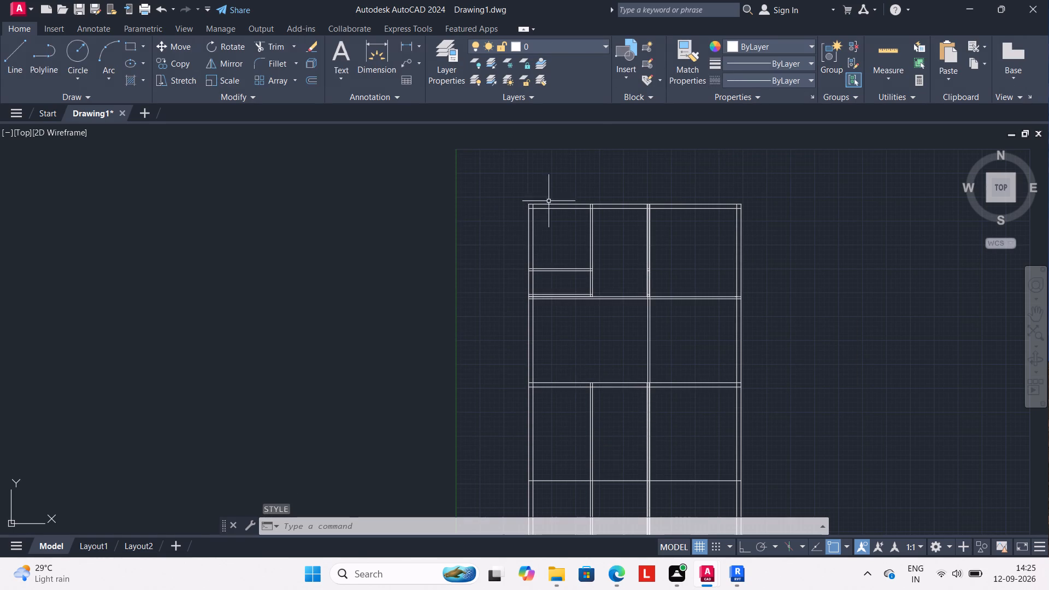
Measure the top-left room's inner height along the left wall with a temporary dimension, without placing it.
click(378, 43)
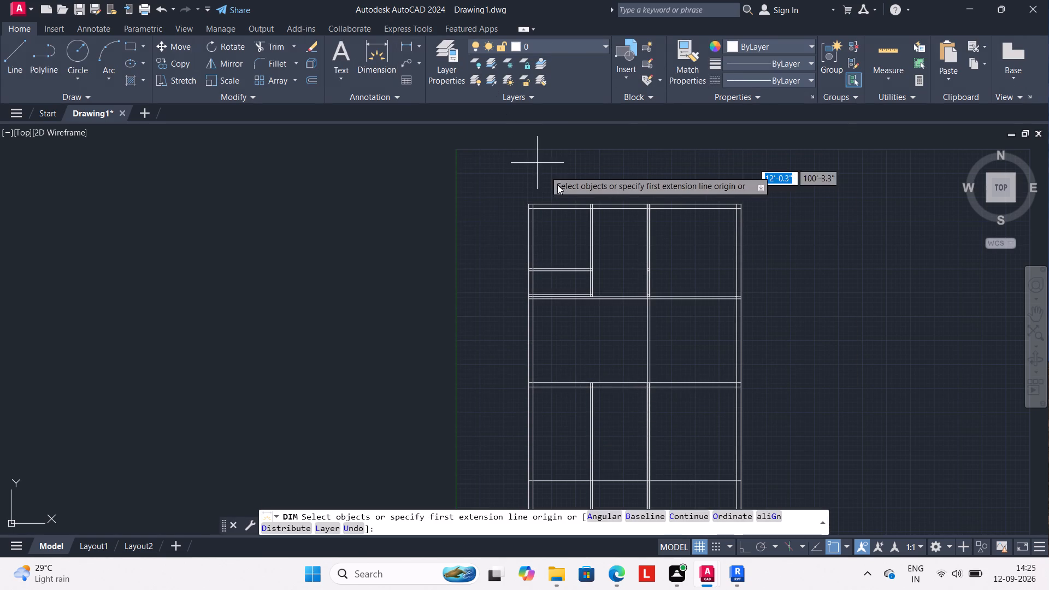
scroll(566, 214, up, 2)
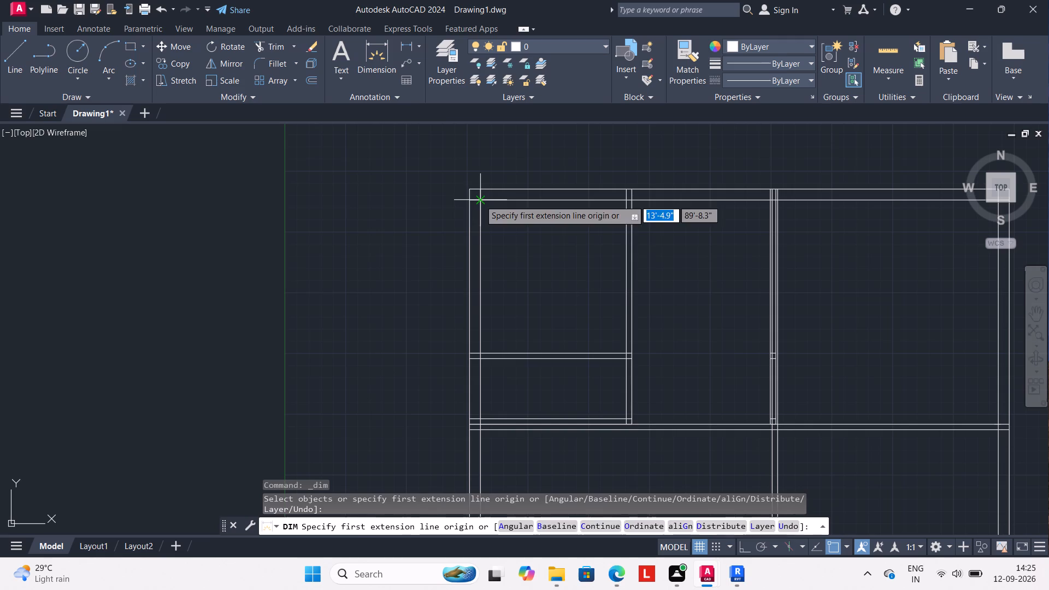
click(480, 200)
click(482, 350)
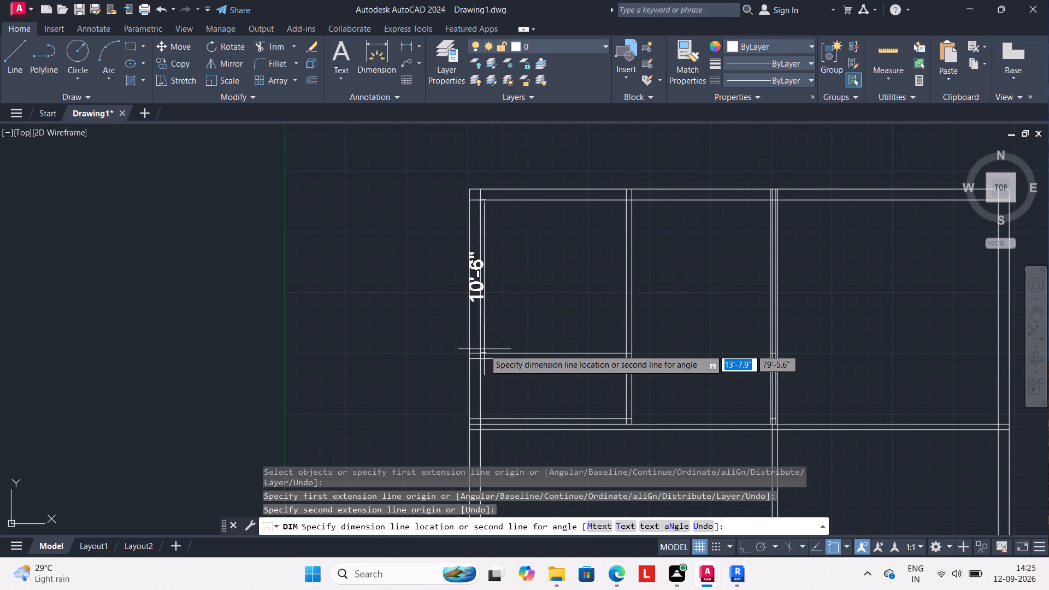
key(Escape)
Measure the inner height of the small room beneath the top-left room with a temporary dimension, without placing it.
middle_drag(515, 325, 520, 315)
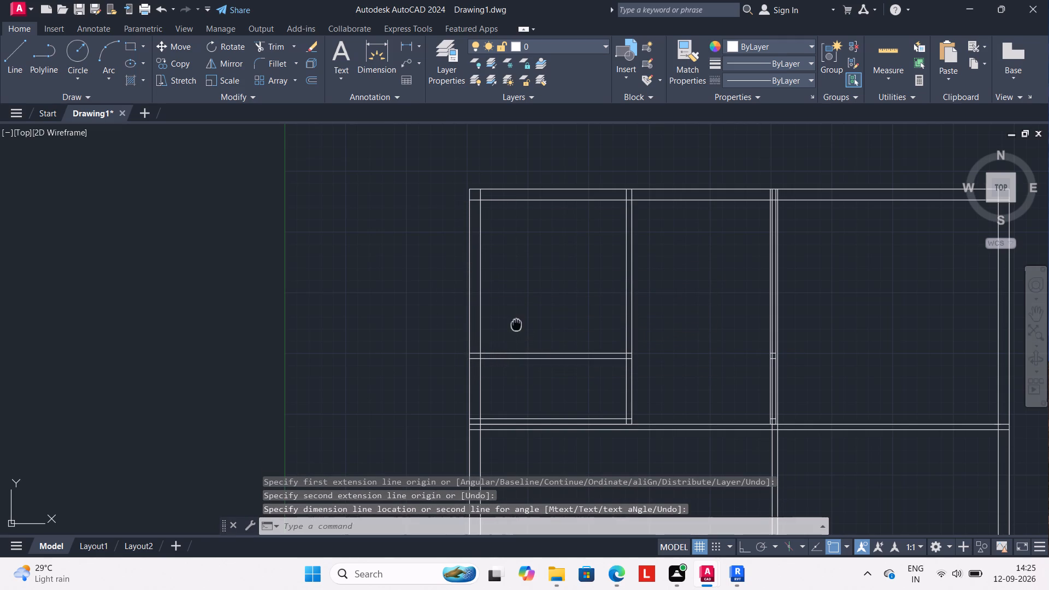
middle_drag(520, 315, 524, 226)
scroll(516, 308, down, 2)
middle_drag(541, 347, 547, 309)
scroll(546, 259, up, 1)
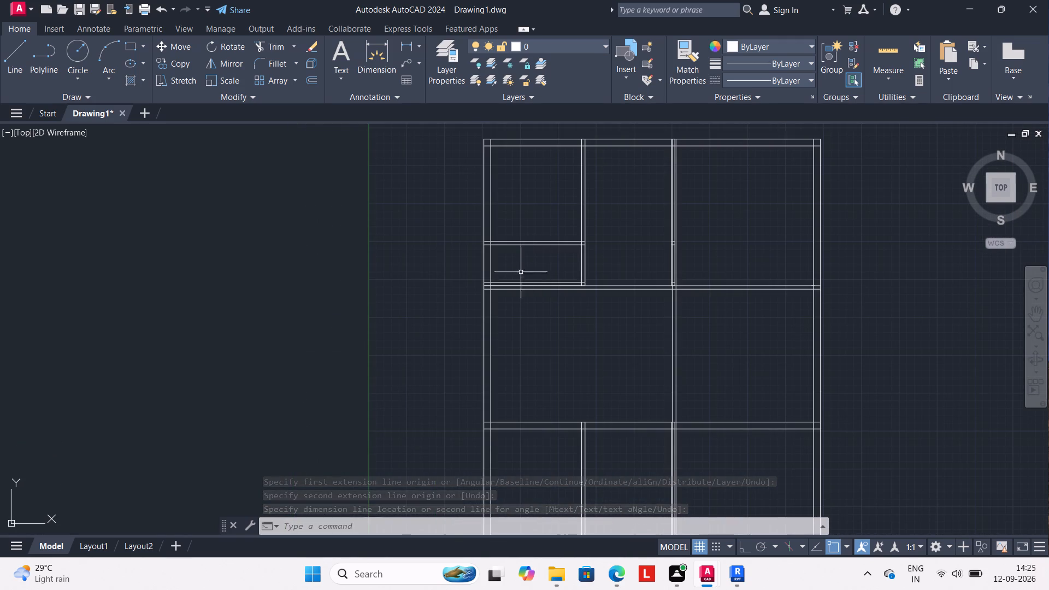
click(375, 57)
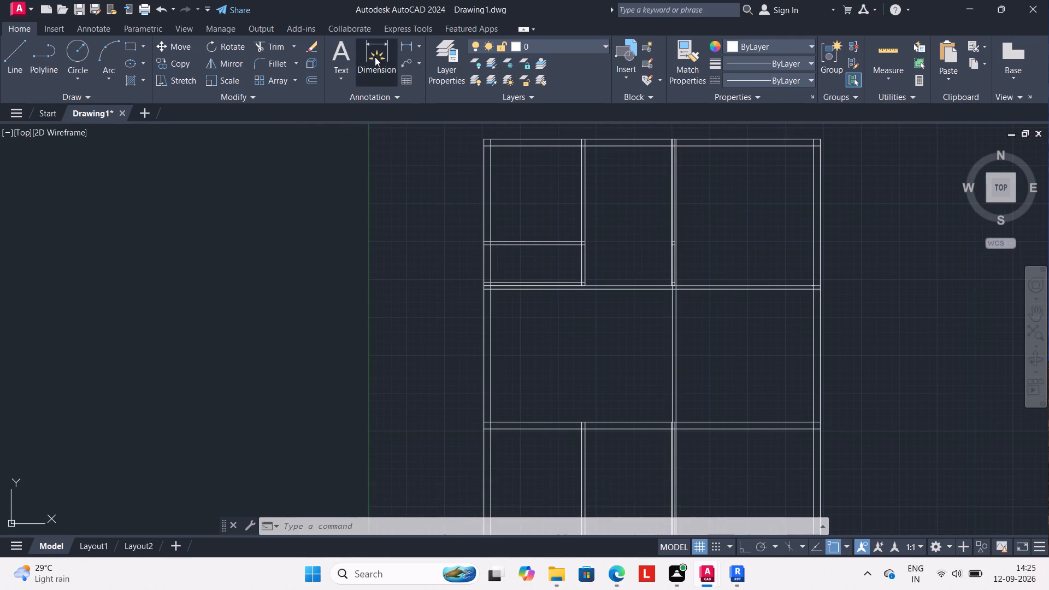
scroll(514, 246, up, 2)
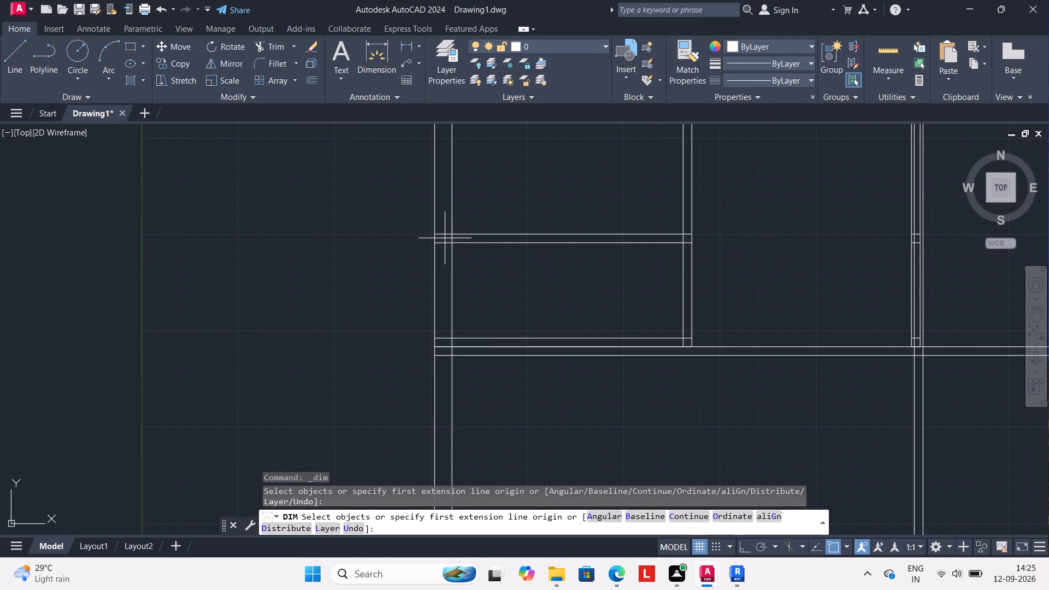
click(452, 244)
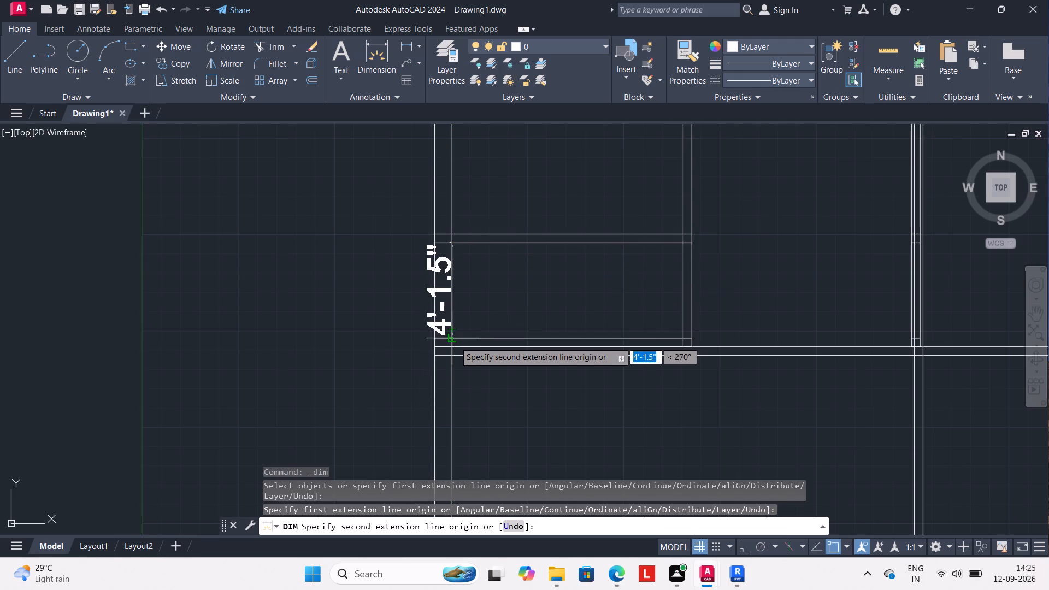
click(454, 341)
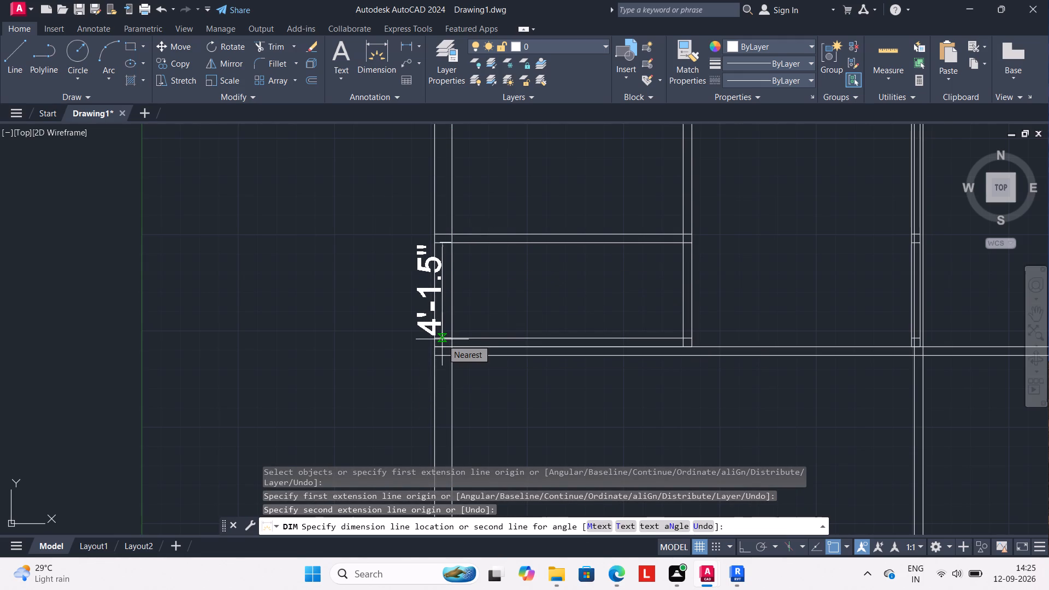
key(Escape)
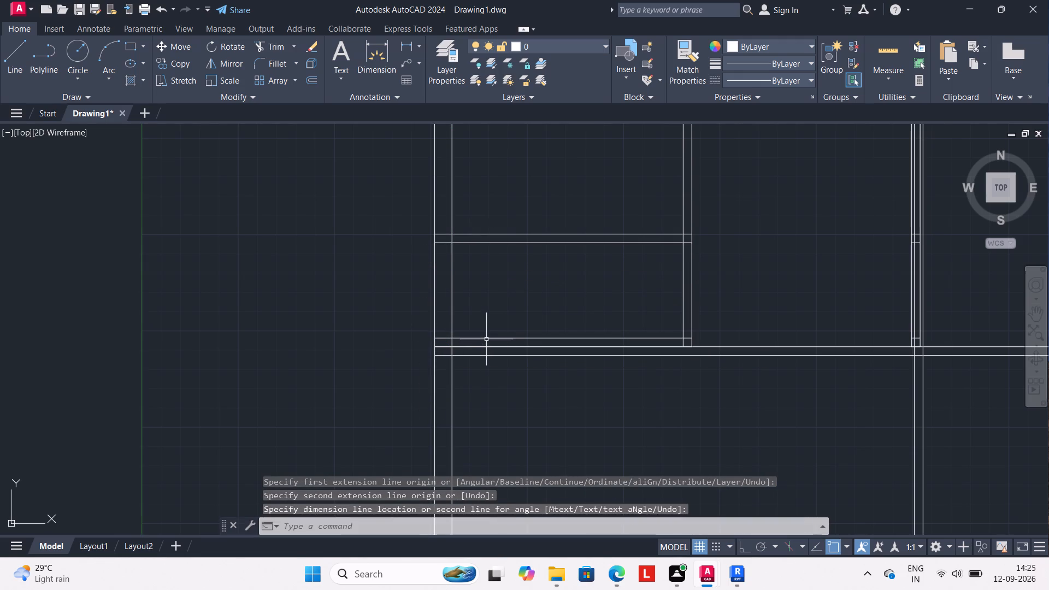
Erase the short horizontal line at the bottom of the small room, just above the first full-width wall.
click(486, 339)
key(Delete)
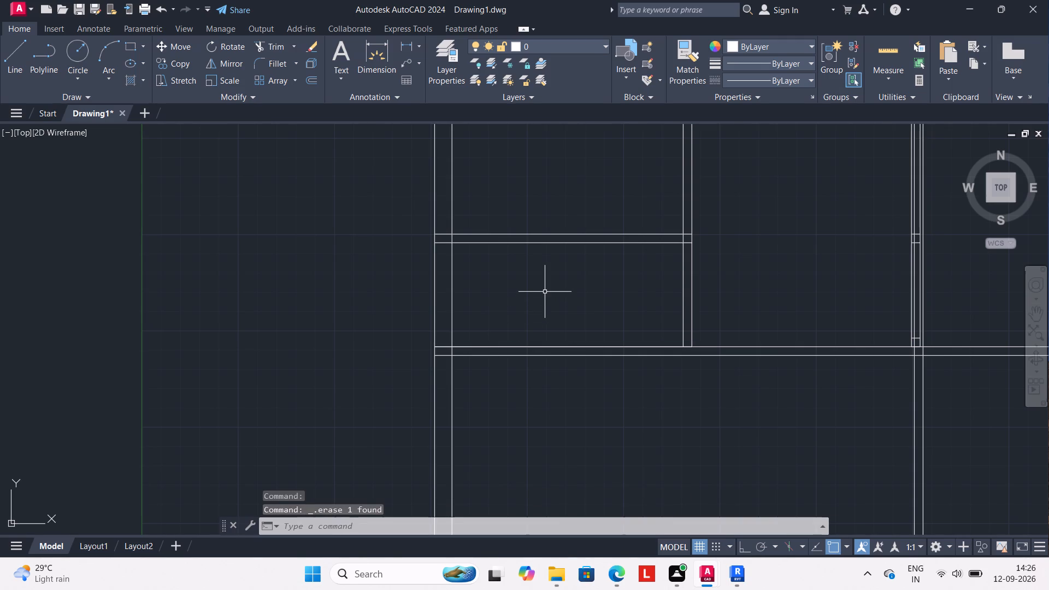
Offset the lower line of the wall above the small room 4' downward.
key(0)
key(BackSpace)
key(o)
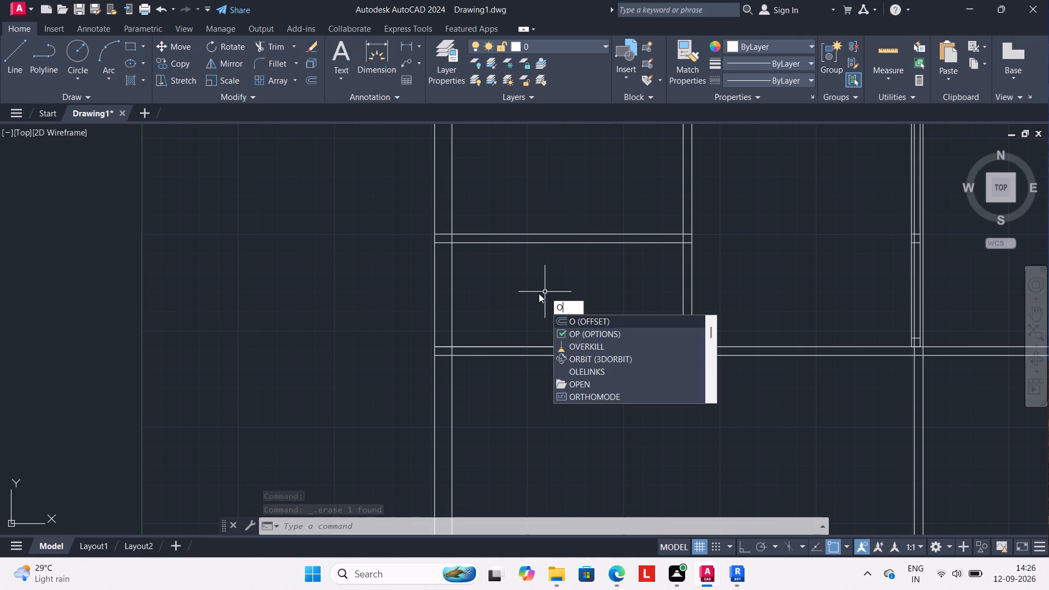
key(Return)
text(4')
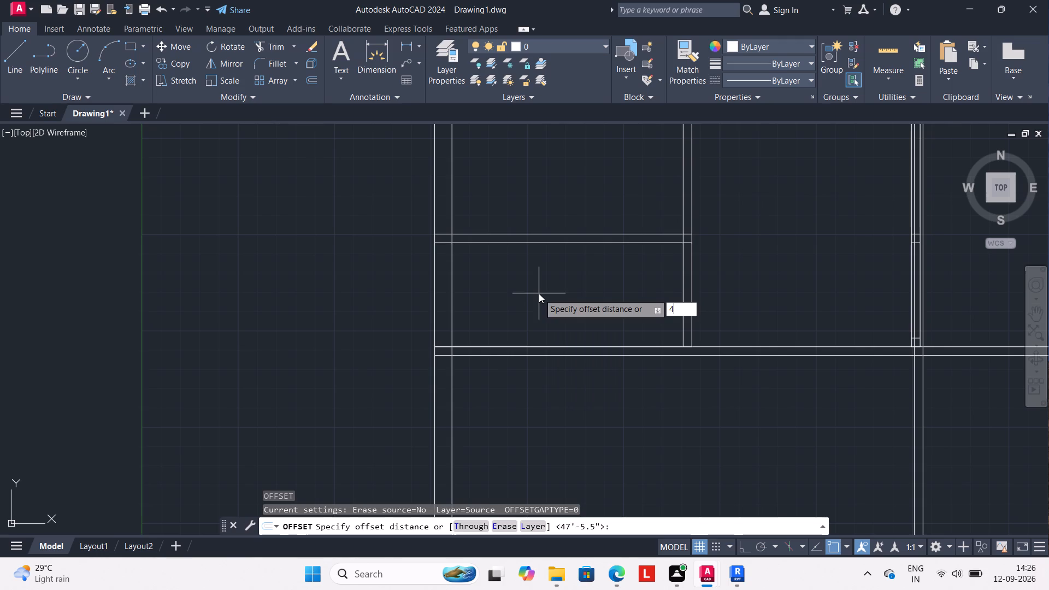
key(Return)
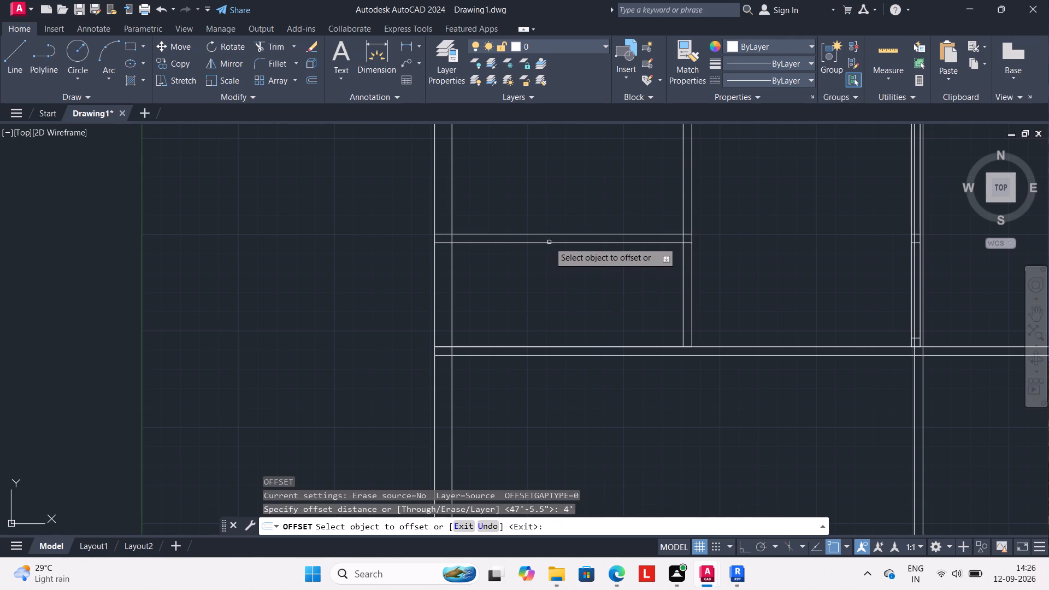
drag(549, 242, 547, 253)
click(539, 280)
key(Escape)
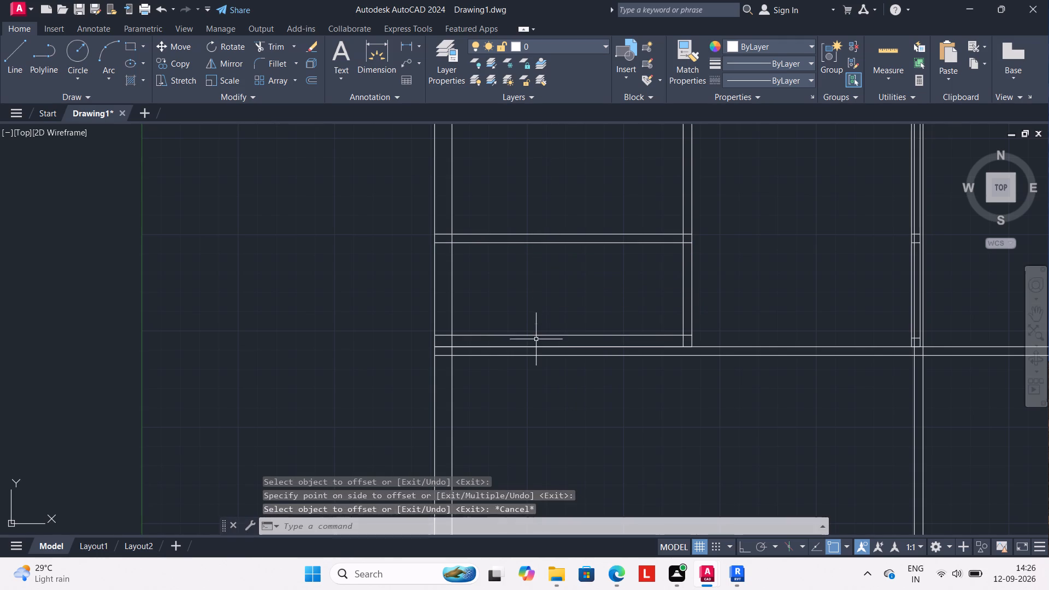
key(Escape)
Trim the first full-width wall's upper line beneath the small room and its lower line from the left wall to the central wall.
text(TER)
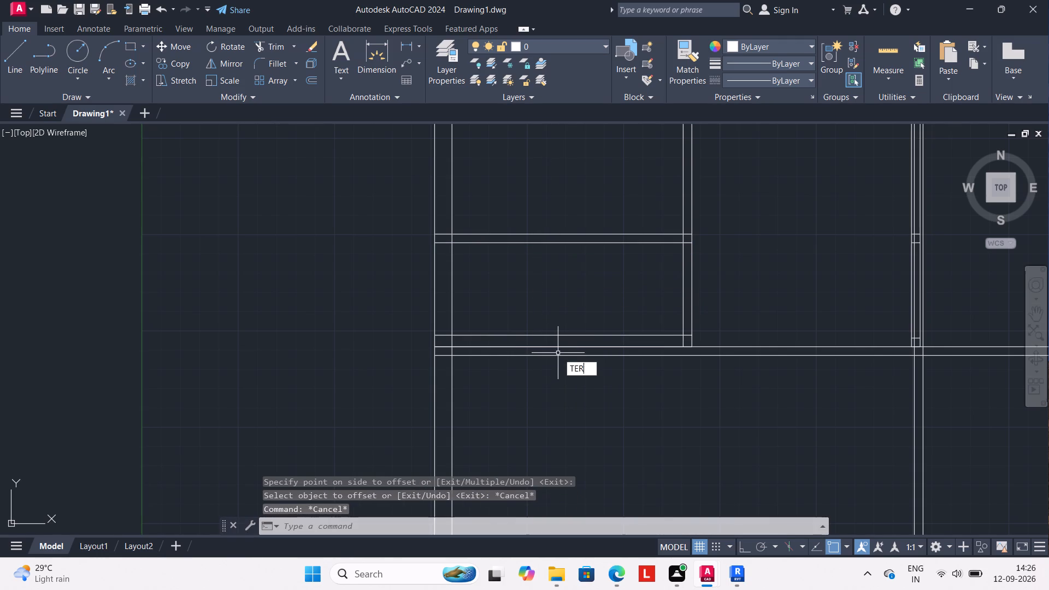
key(BackSpace)
key(BackSpace)
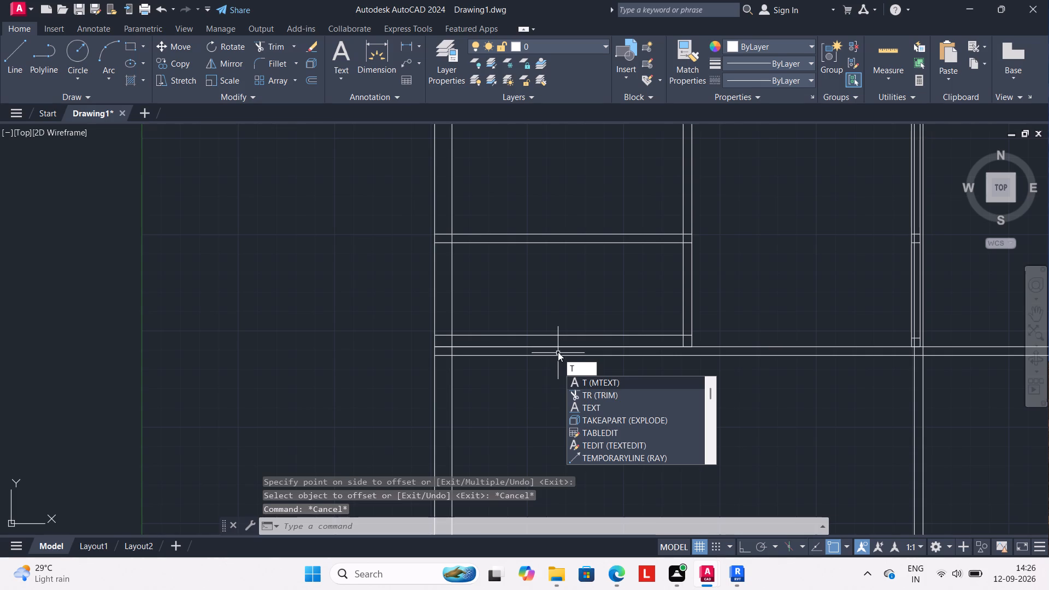
key(r)
key(Return)
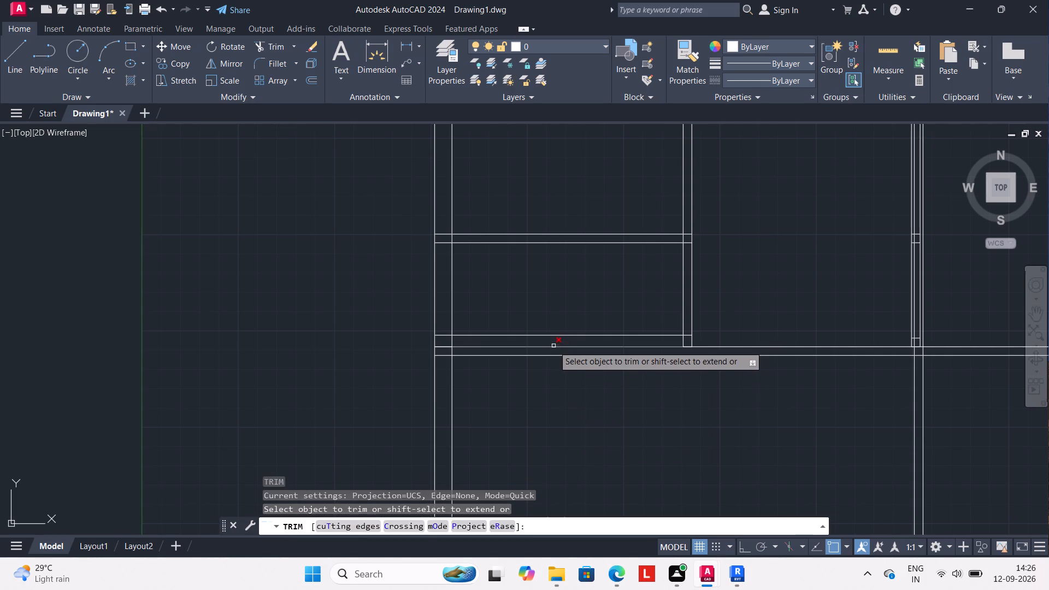
drag(553, 345, 553, 354)
click(553, 356)
key(Escape)
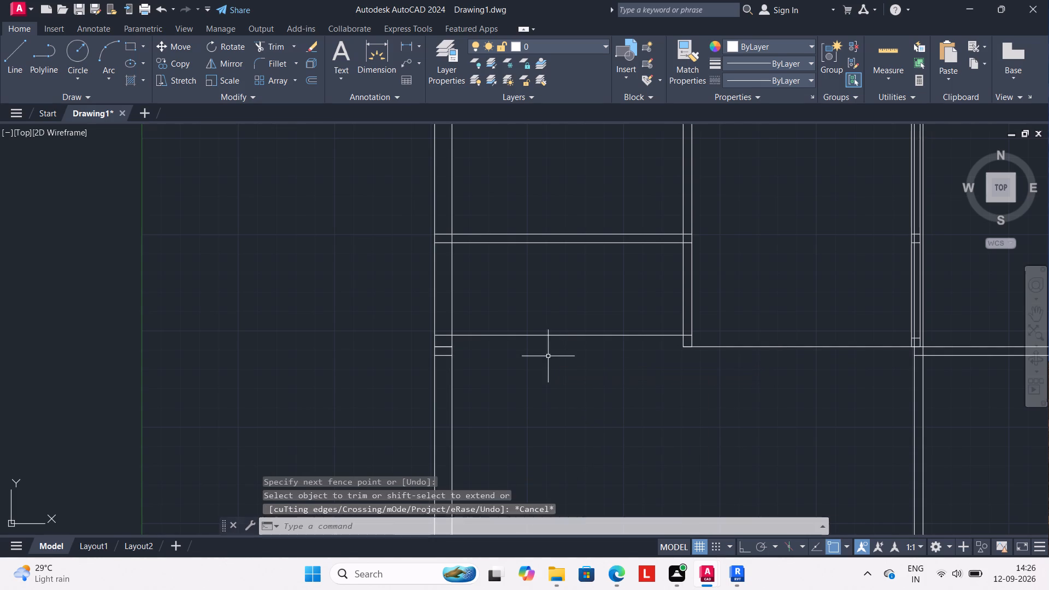
key(Escape)
Offset the small room's new bottom line 4.5" downward to form the wall's other face.
key(o)
key(Return)
text(4.5")
key(Return)
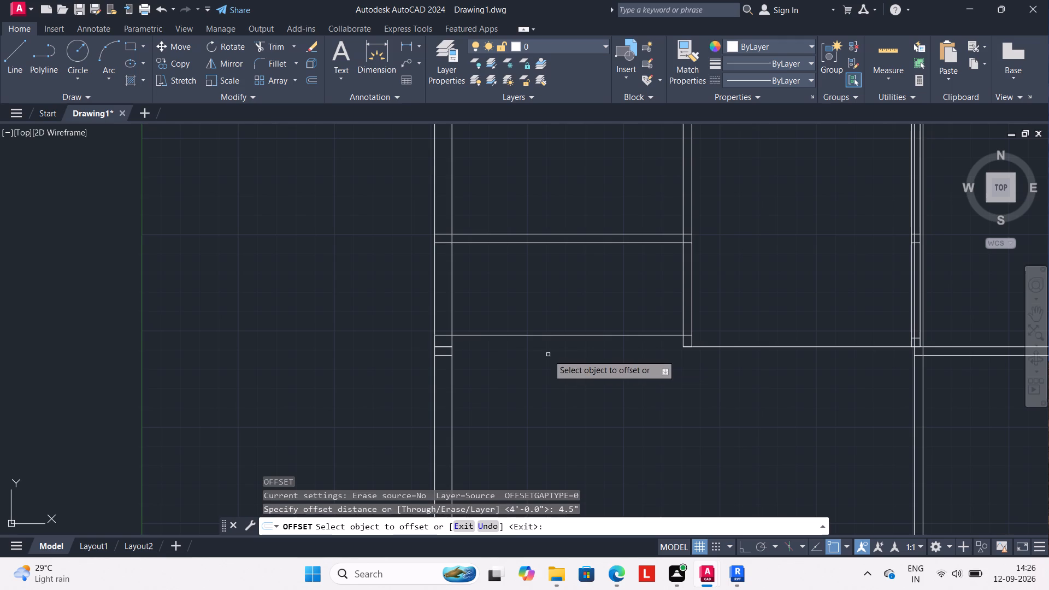
drag(555, 335, 552, 368)
click(551, 368)
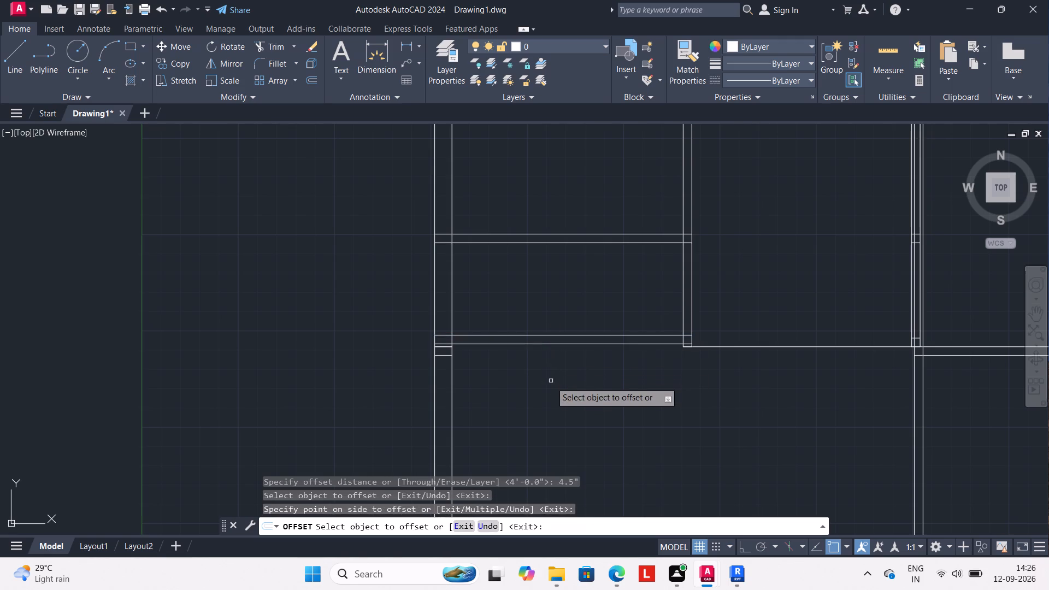
key(Escape)
Offset the remaining upper line of the first full-width wall, under the top middle room, 15' downward.
scroll(553, 393, down, 1)
middle_drag(553, 387, 566, 278)
scroll(558, 298, down, 1)
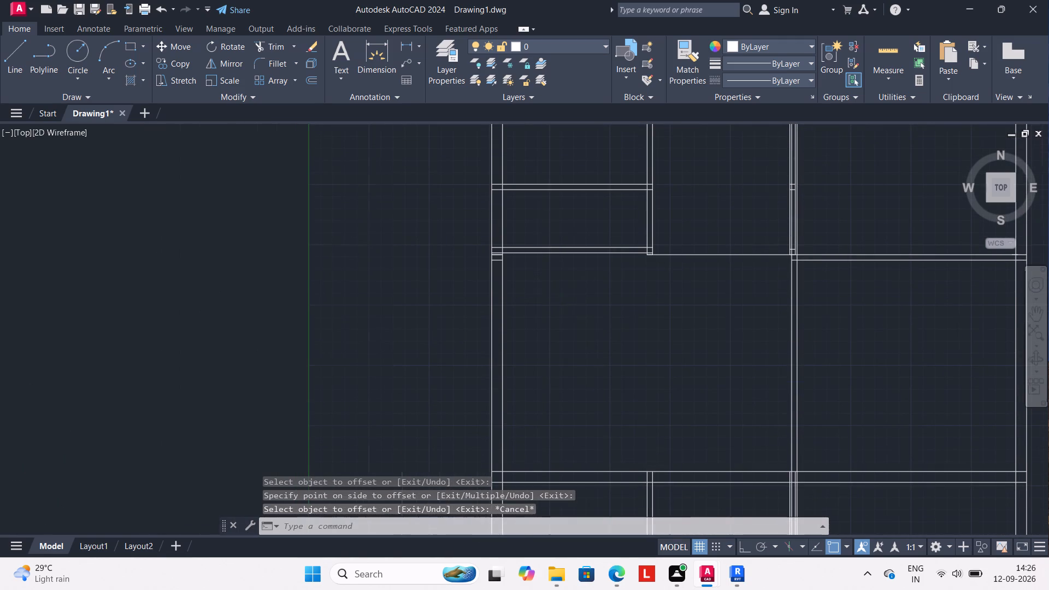
key(o)
key(Return)
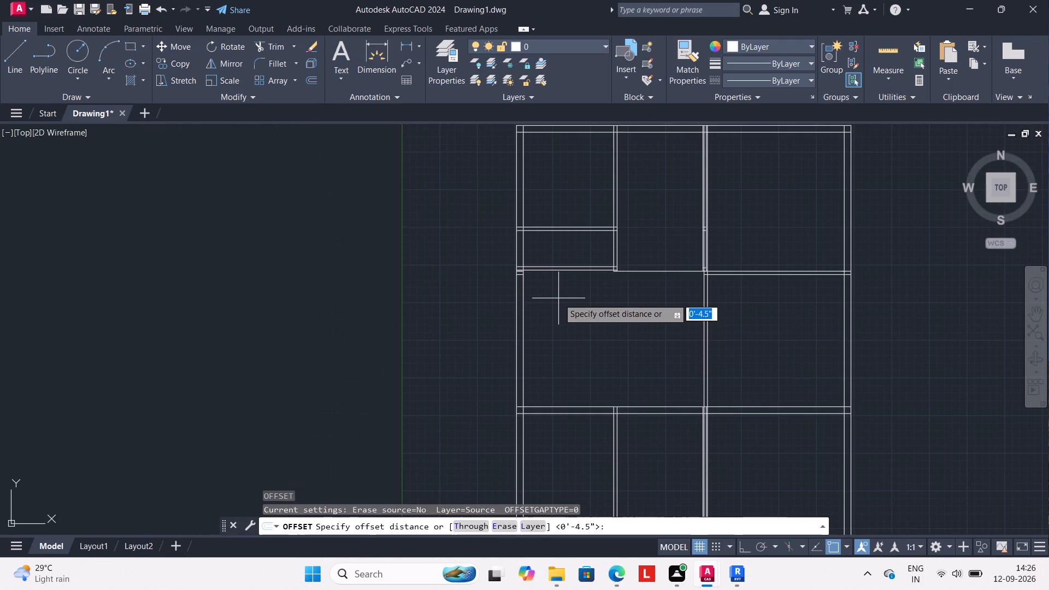
key(1)
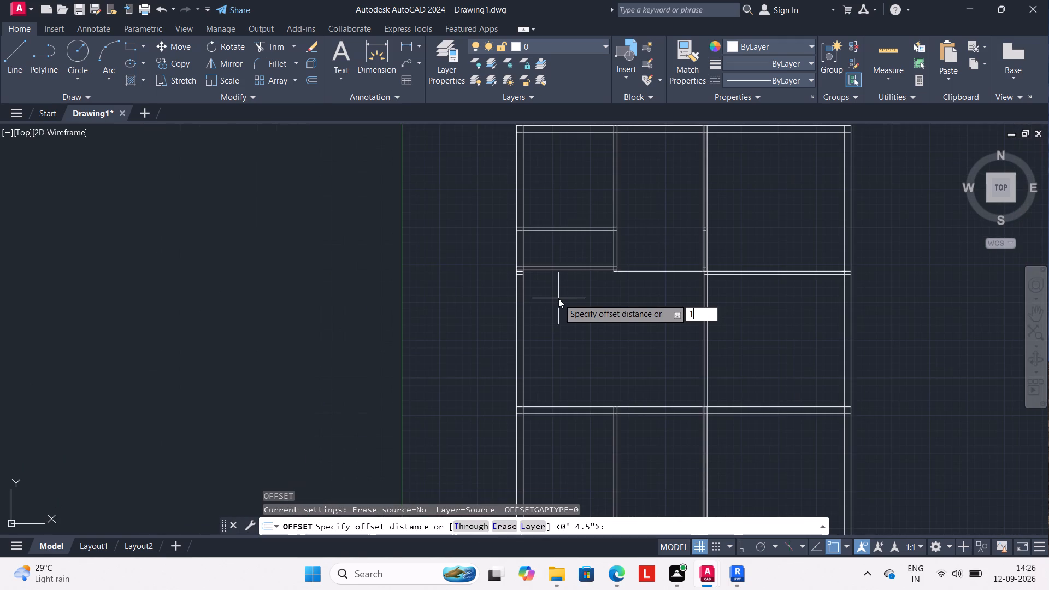
text(5')
key(Return)
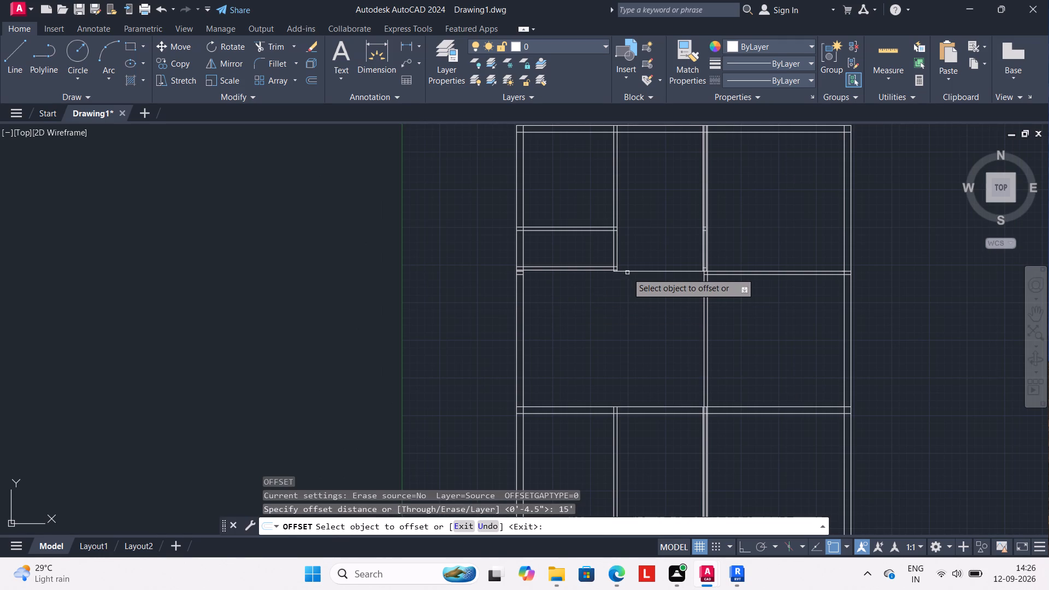
drag(629, 270, 626, 285)
click(621, 309)
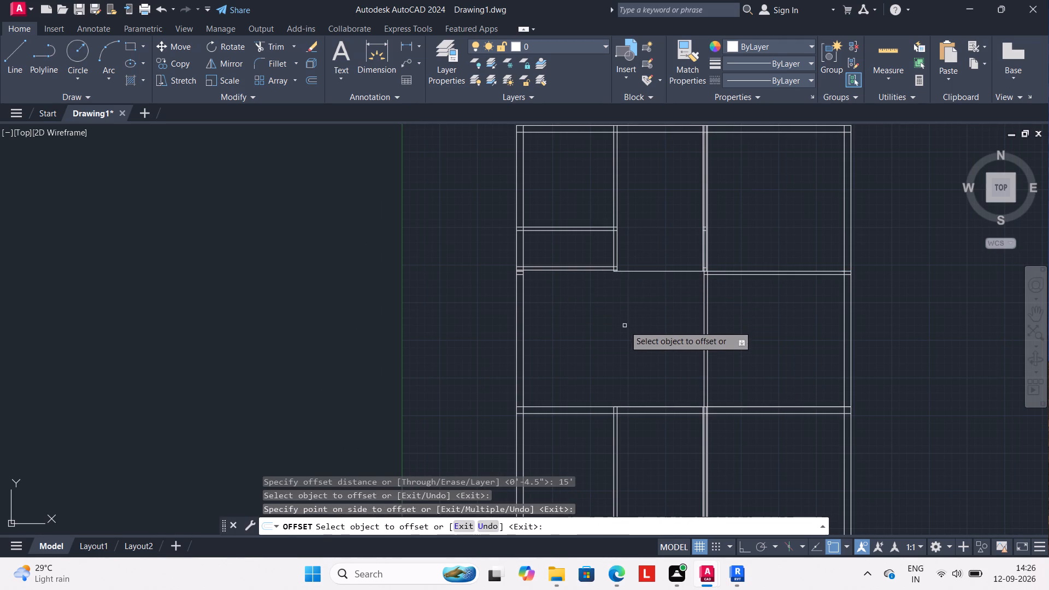
key(Escape)
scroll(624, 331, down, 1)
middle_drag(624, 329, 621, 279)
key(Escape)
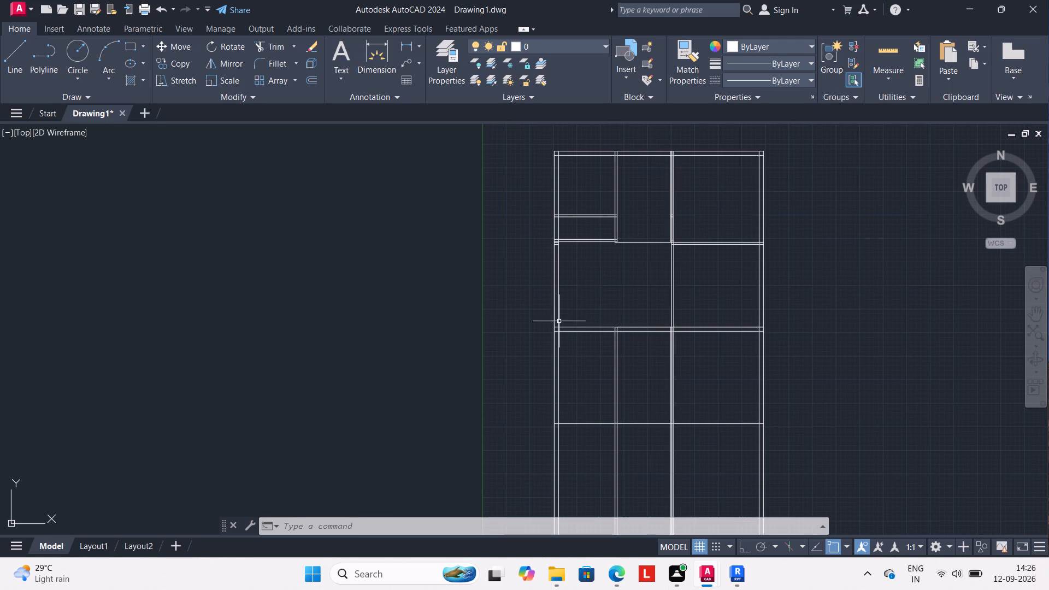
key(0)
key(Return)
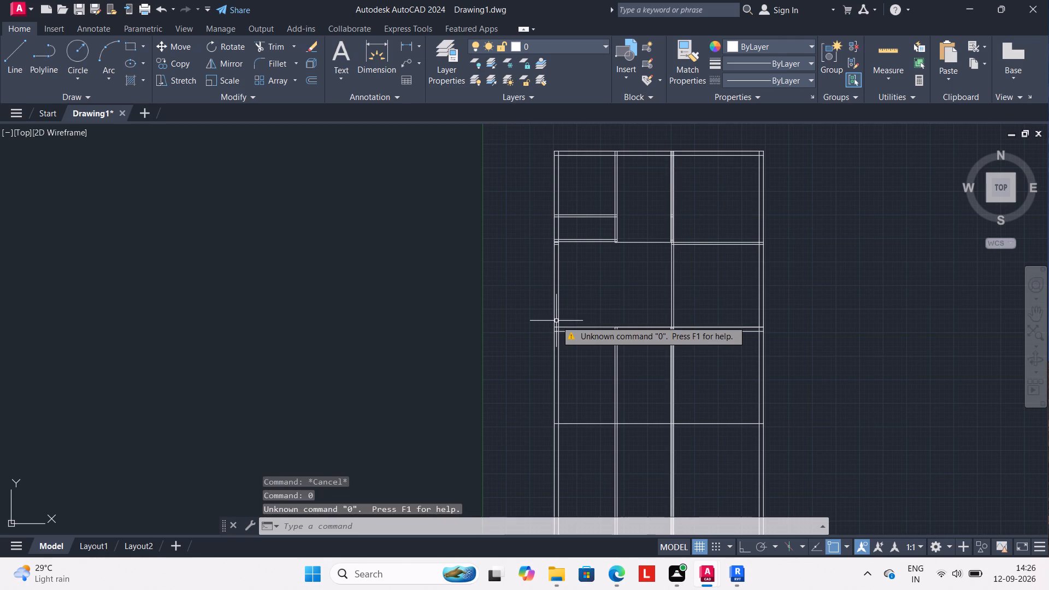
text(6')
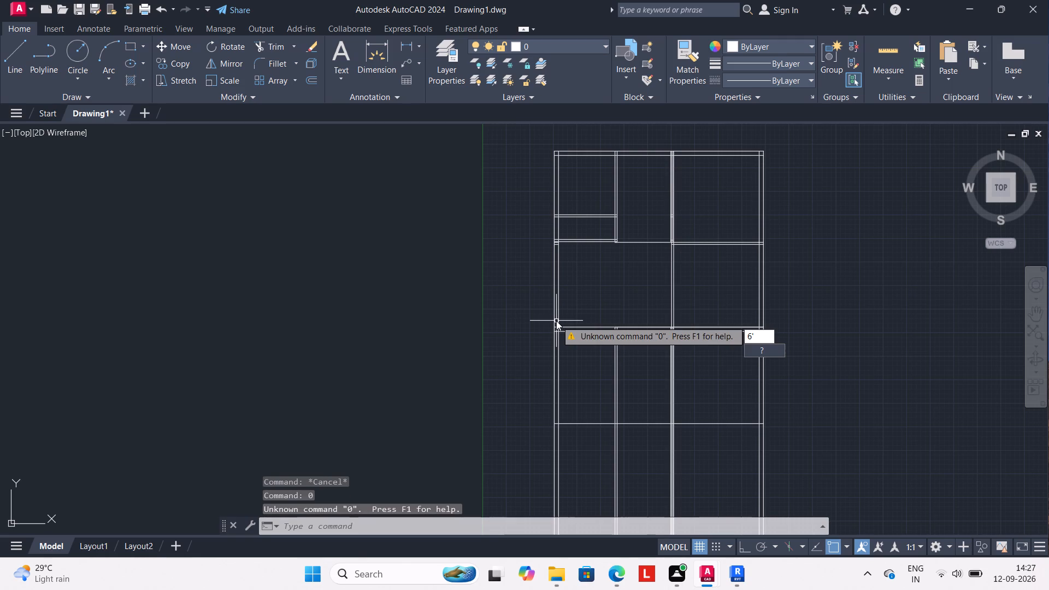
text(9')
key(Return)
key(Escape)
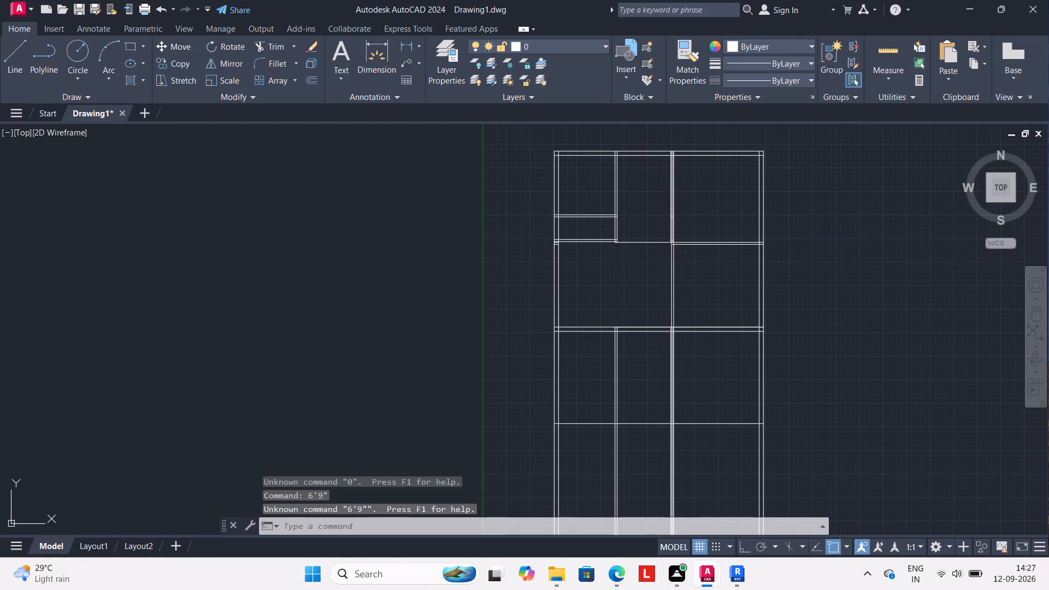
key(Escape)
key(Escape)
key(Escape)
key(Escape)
Offset the lower line of the full-width wall below the middle rooms 6'9" downward.
key(o)
key(Return)
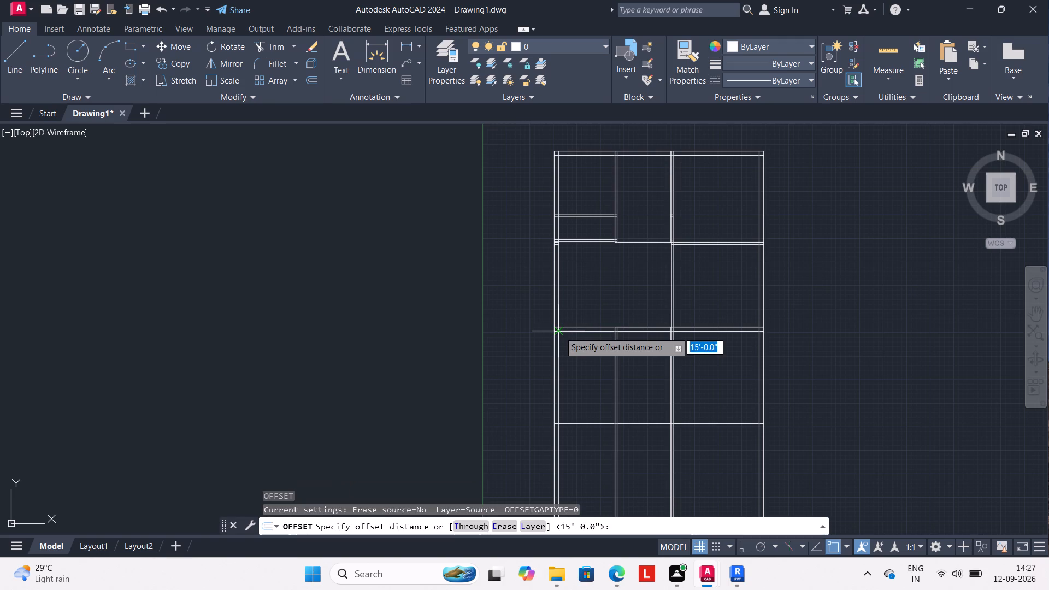
text(6'9")
key(Return)
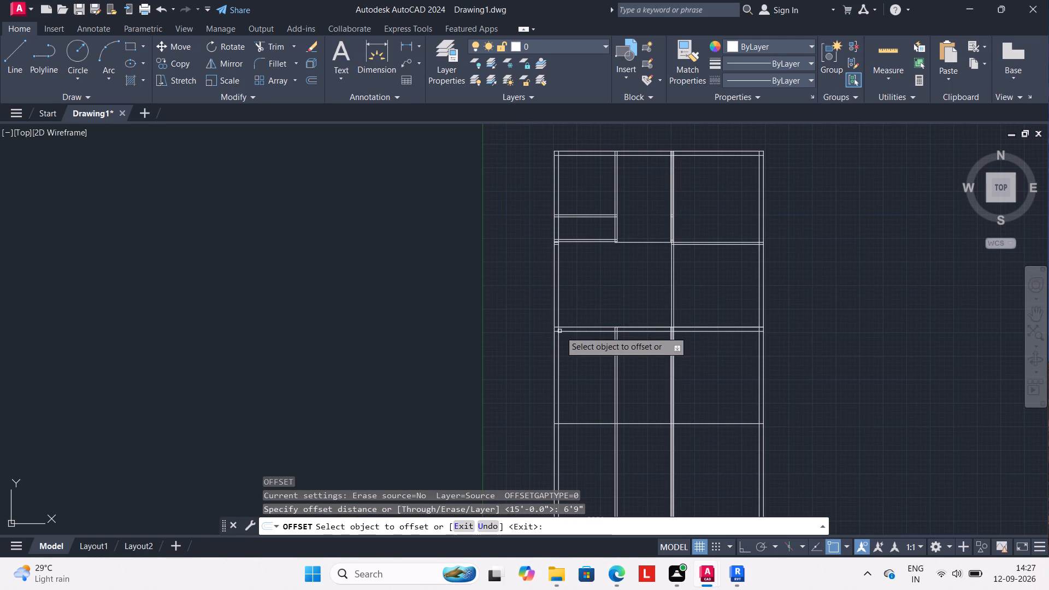
drag(581, 332, 582, 332)
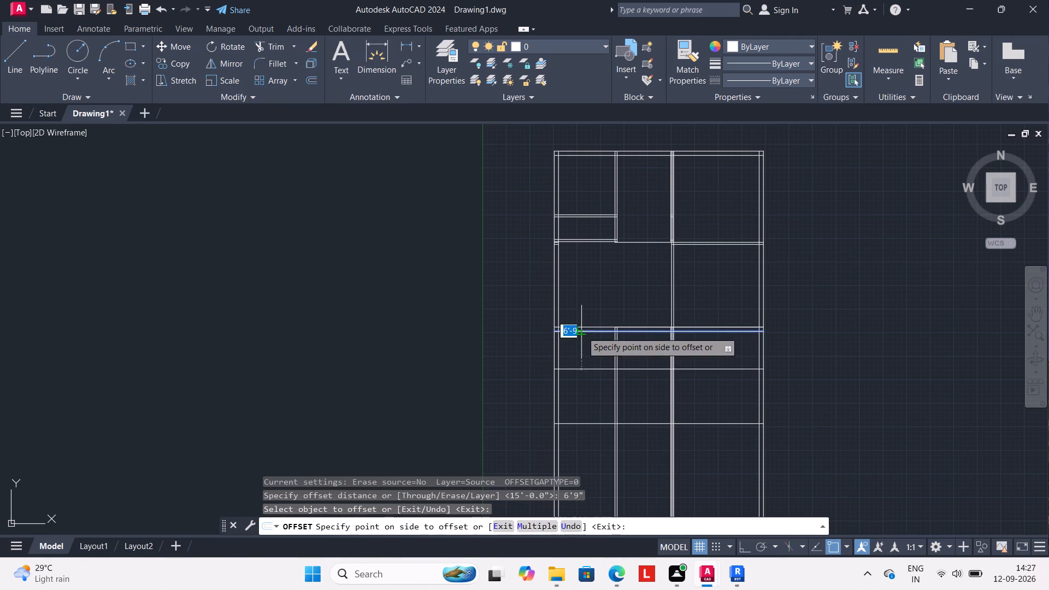
drag(582, 332, 582, 341)
click(586, 360)
key(Escape)
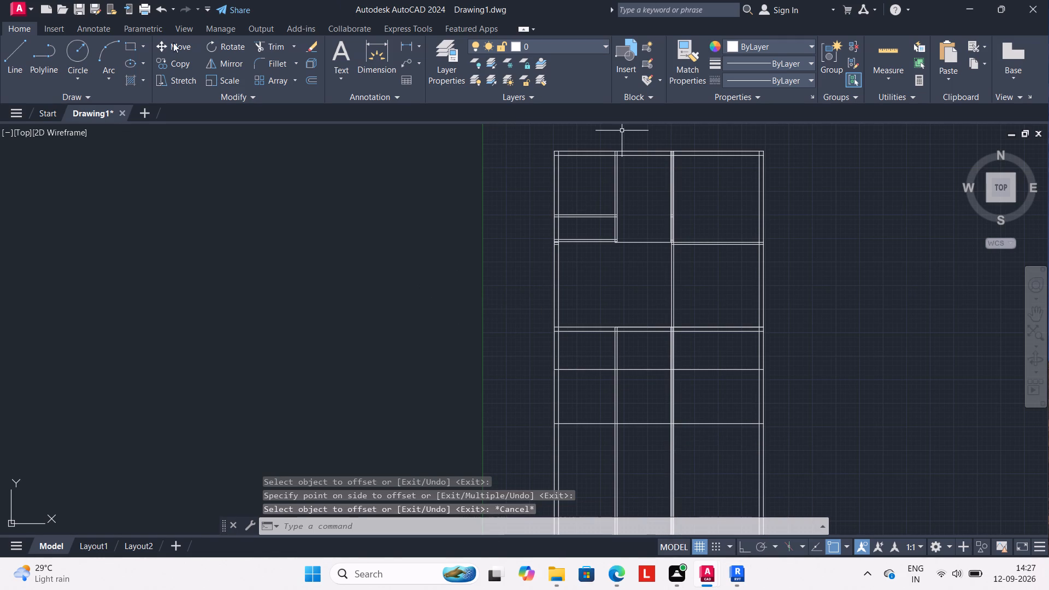
Trim away all vertical wall lines below the new 6'9" offset line, along with the lower full-width line crossing them.
scroll(256, 14, down, 1)
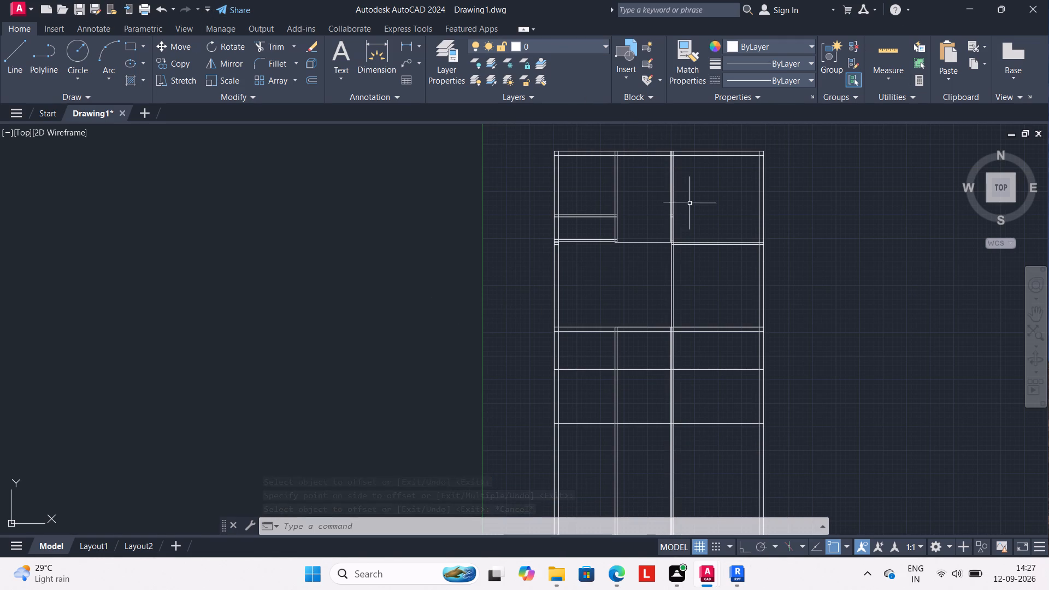
scroll(431, 331, down, 2)
middle_drag(422, 329, 356, 302)
scroll(376, 305, up, 2)
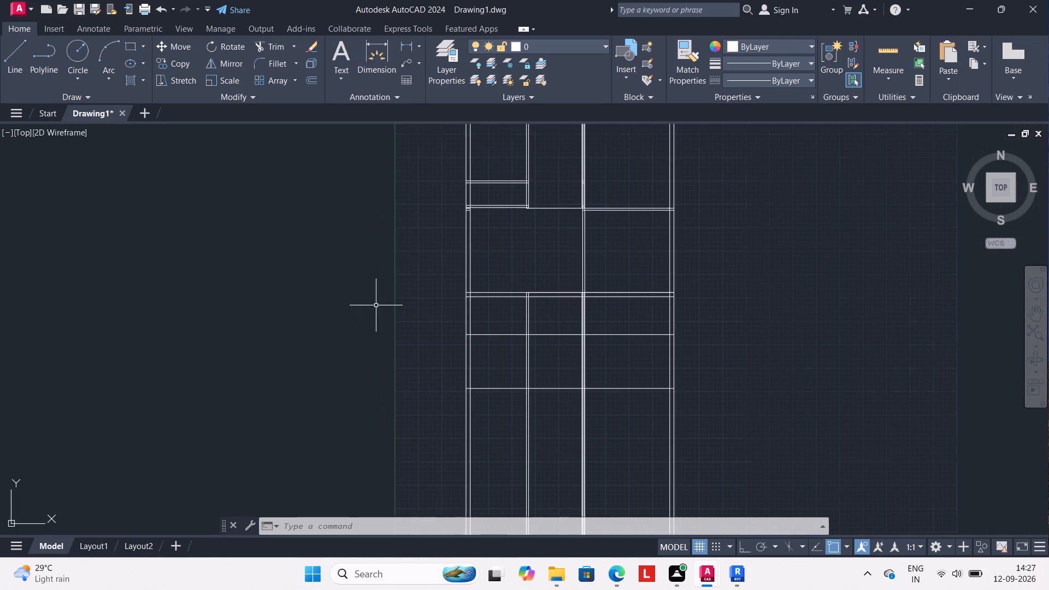
middle_drag(399, 294, 358, 348)
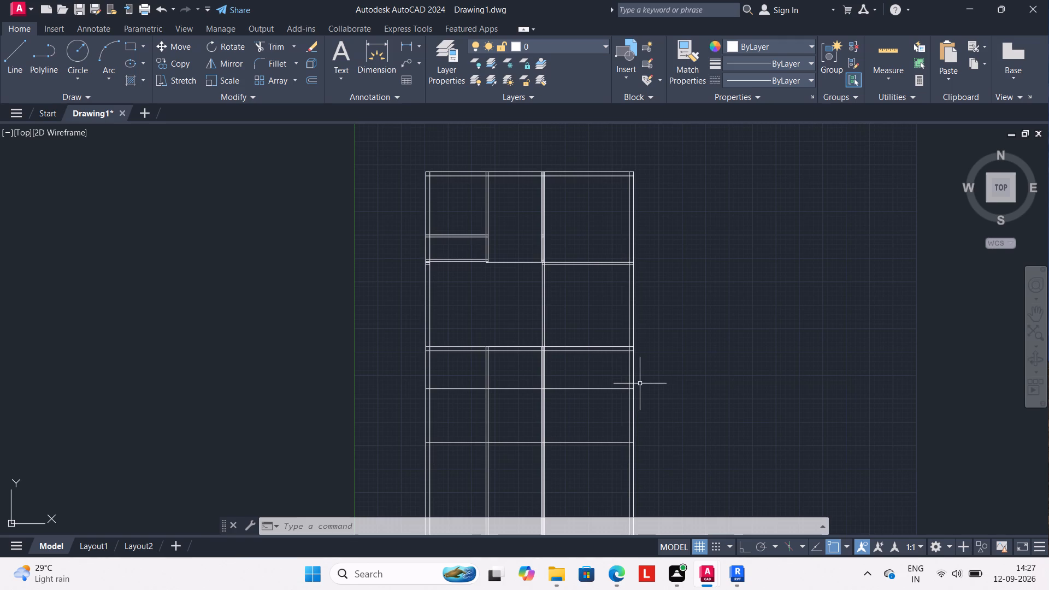
text(TR)
key(Return)
drag(659, 421, 520, 433)
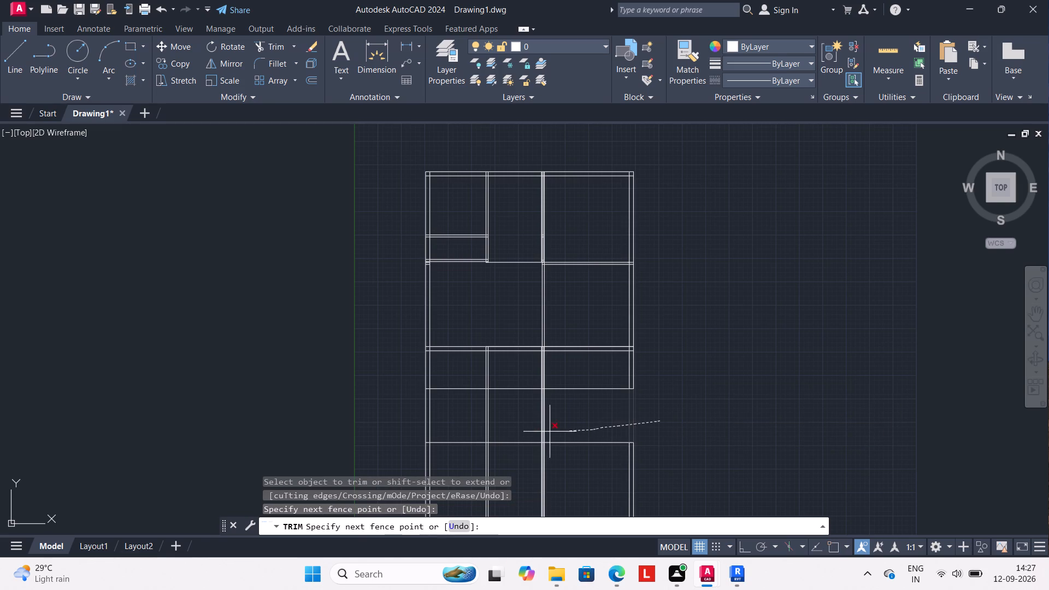
drag(520, 433, 434, 435)
drag(416, 429, 457, 432)
drag(651, 458, 637, 460)
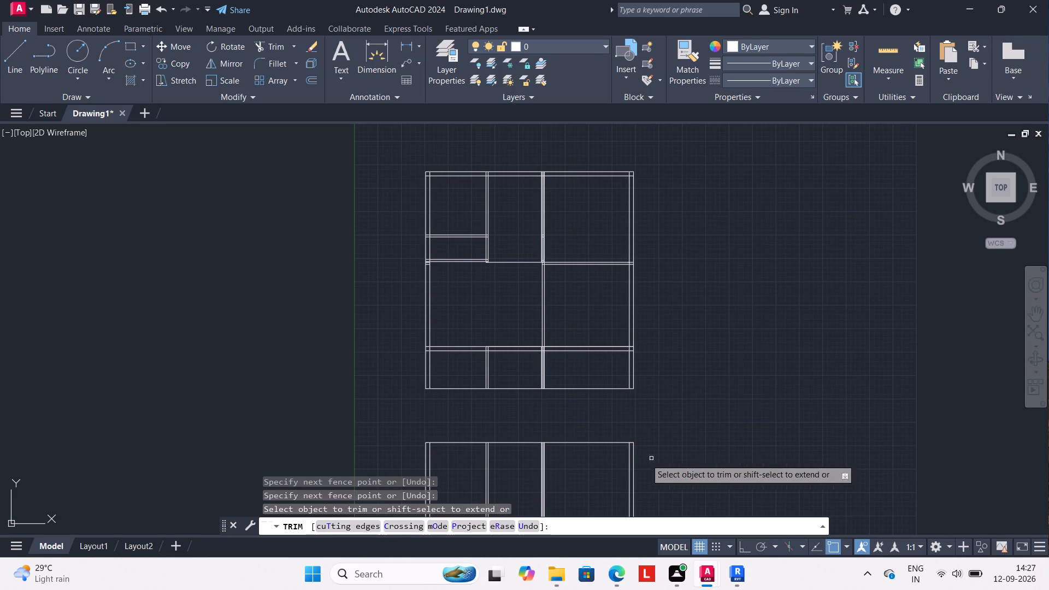
drag(637, 460, 423, 465)
drag(485, 434, 489, 459)
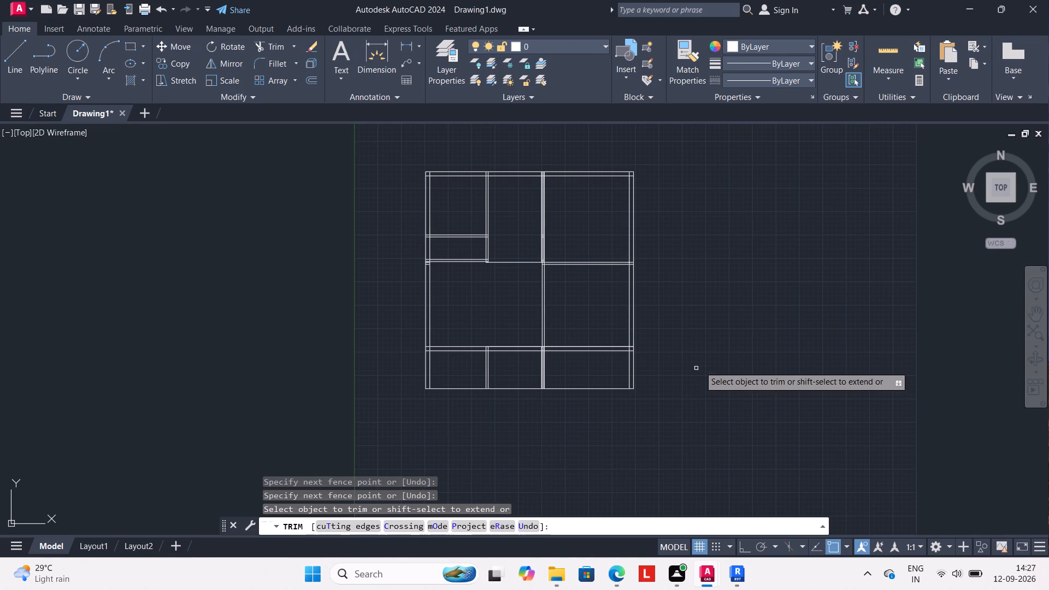
key(Escape)
key(Escape)
Trim away the single horizontal line beneath the top middle room, between the small room's wall and the central wall.
middle_click(689, 337)
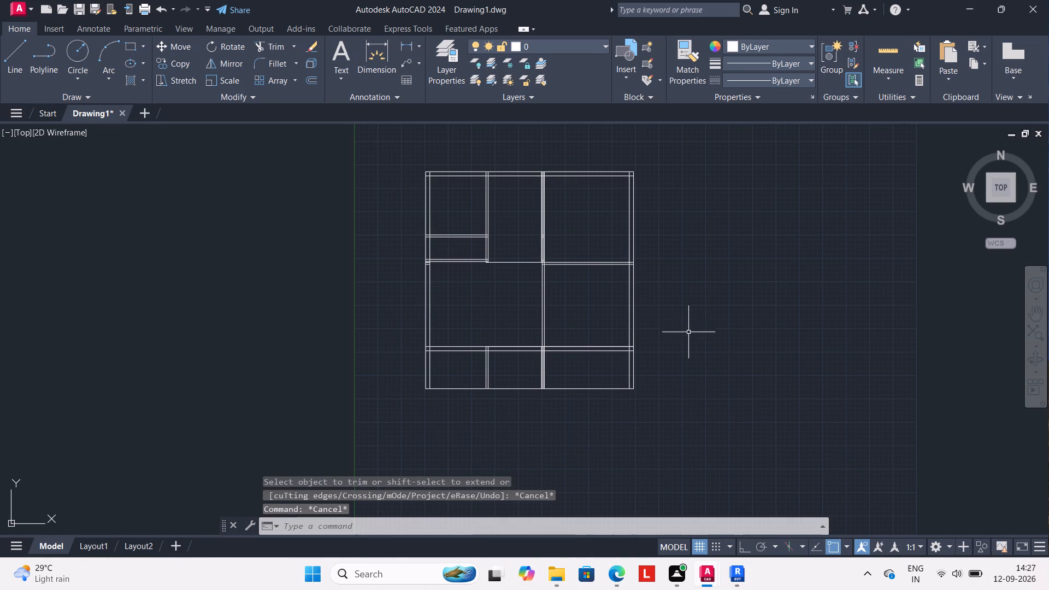
middle_drag(516, 291, 580, 273)
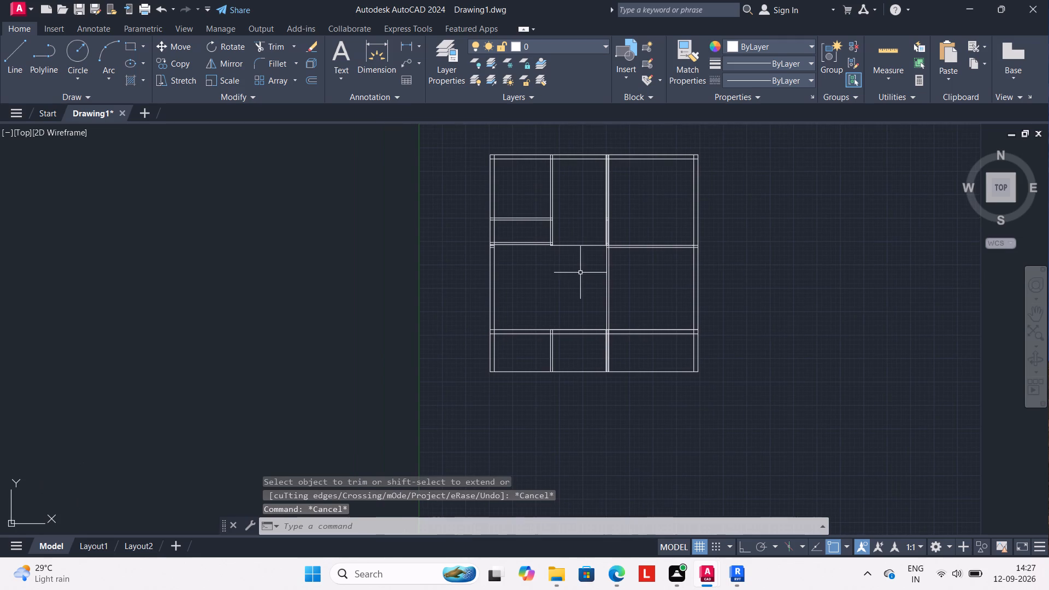
middle_drag(573, 265, 562, 285)
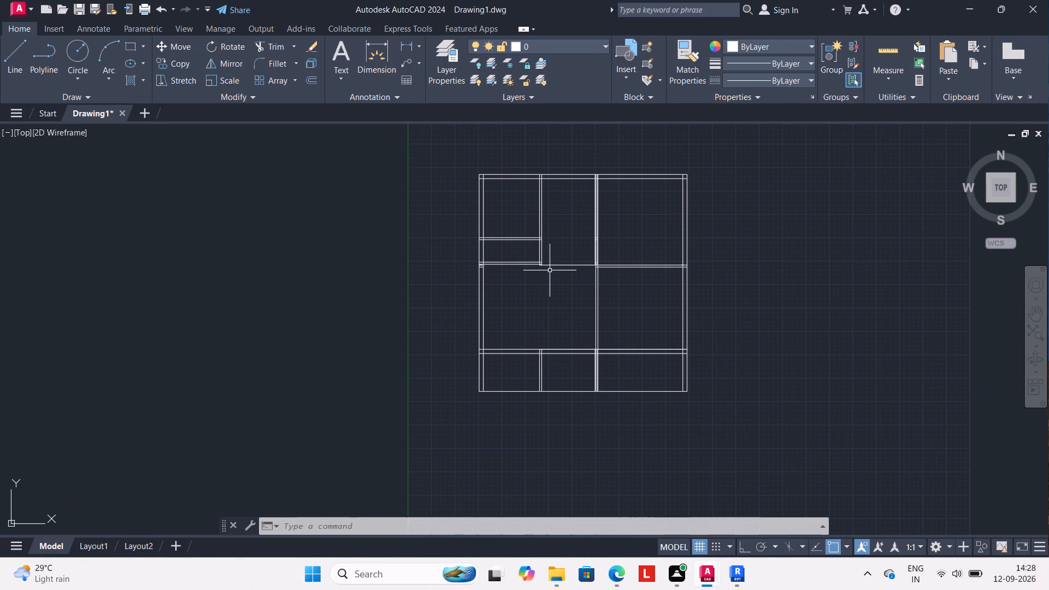
scroll(537, 262, up, 1)
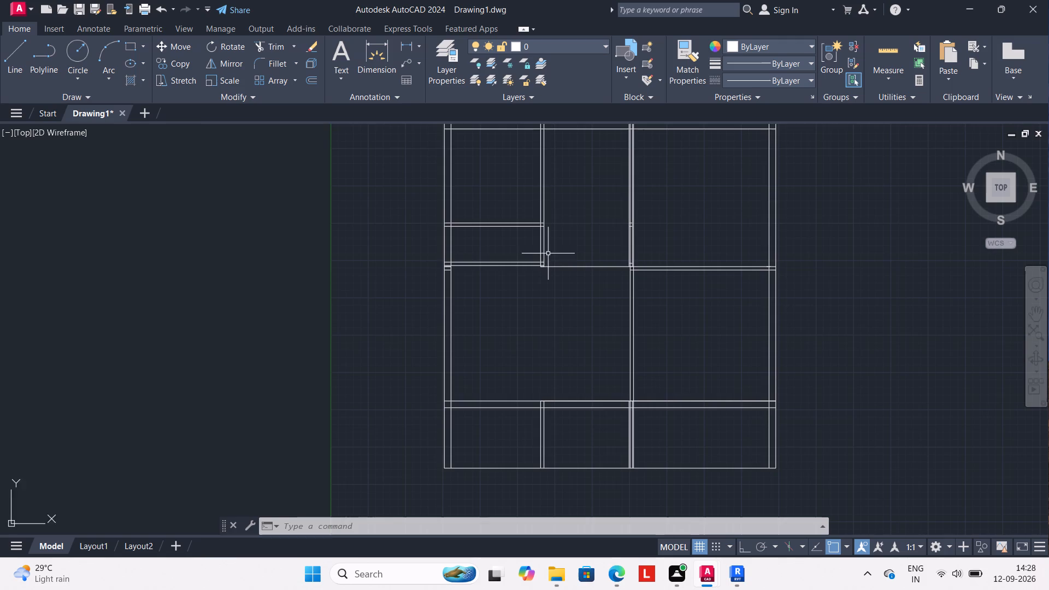
scroll(548, 253, up, 2)
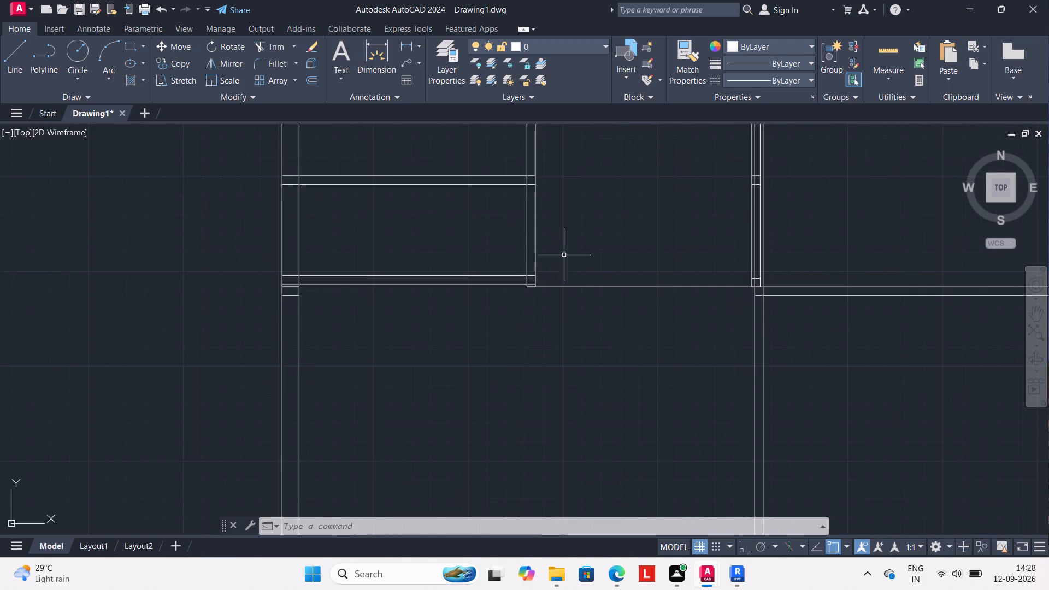
text(TR)
key(Return)
drag(586, 265, 582, 291)
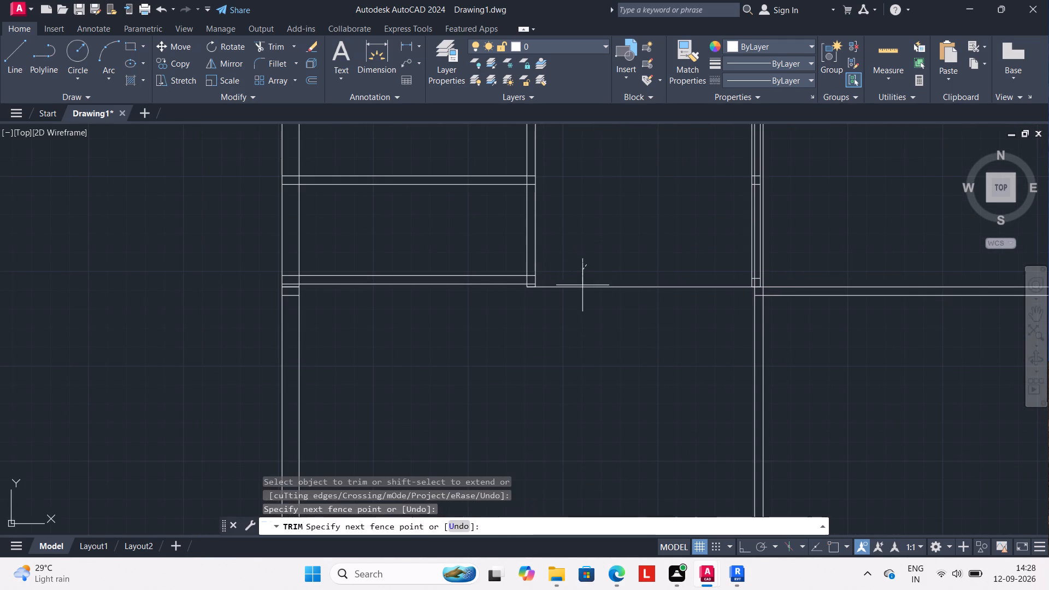
Trim the overlapping central wall lines beside the small room, including the leftover stubs at the right-hand cross wall's corner.
middle_drag(692, 241, 647, 297)
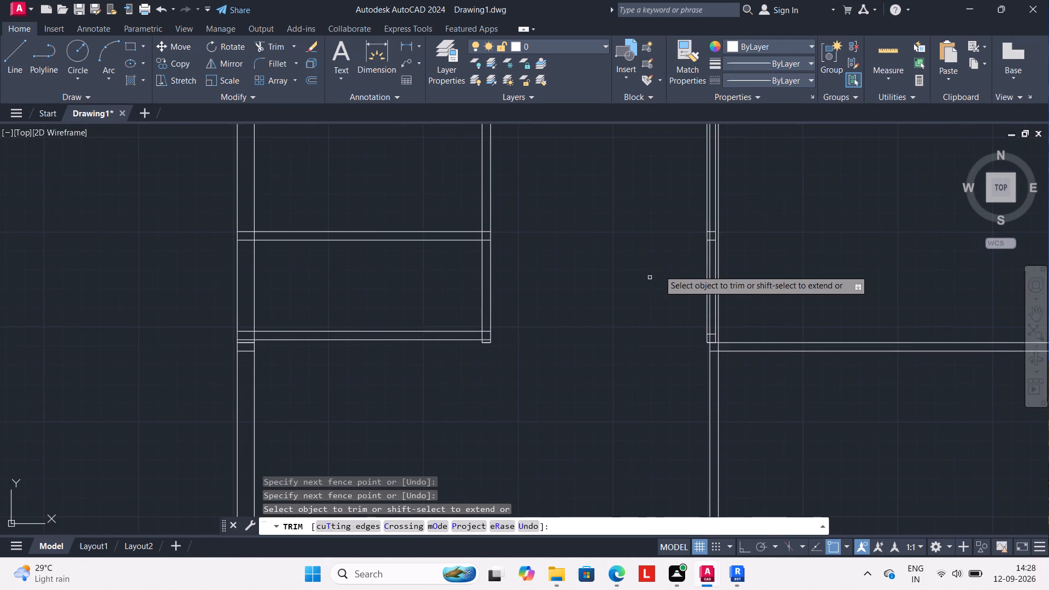
scroll(664, 265, up, 1)
scroll(662, 265, down, 1)
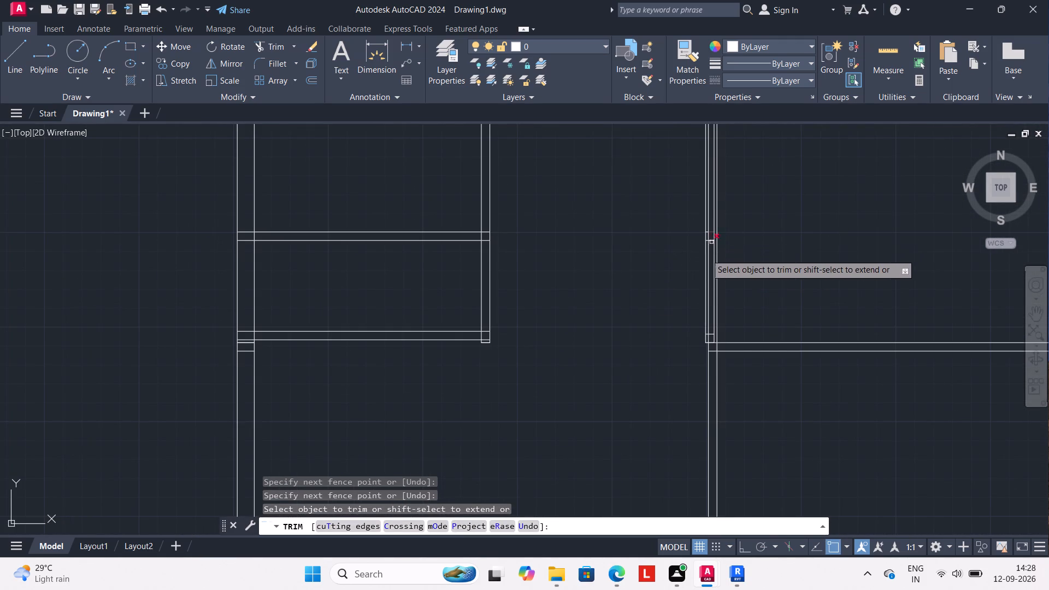
scroll(708, 275, up, 2)
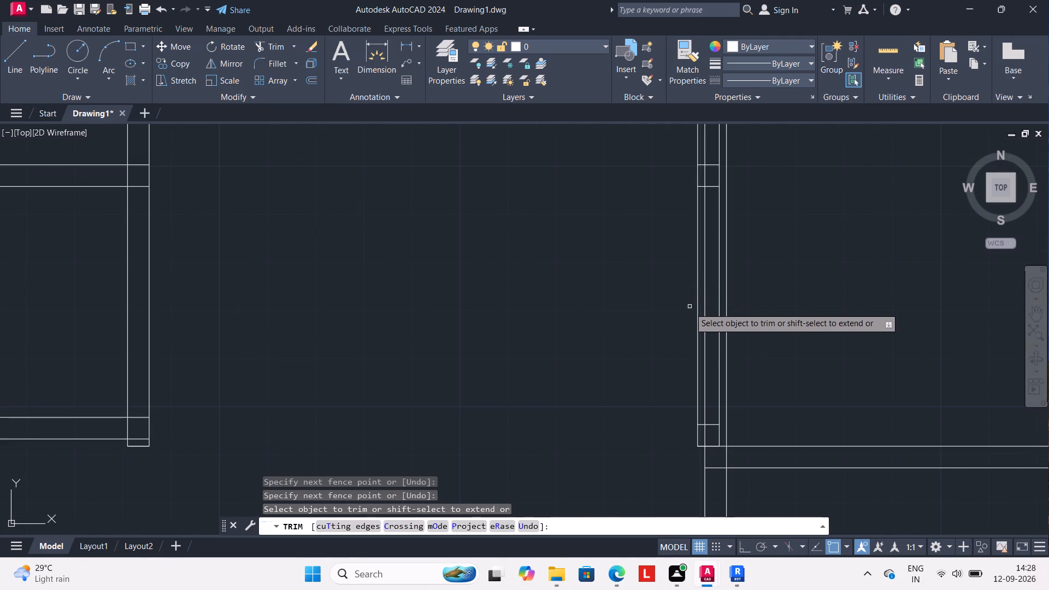
drag(743, 298, 699, 306)
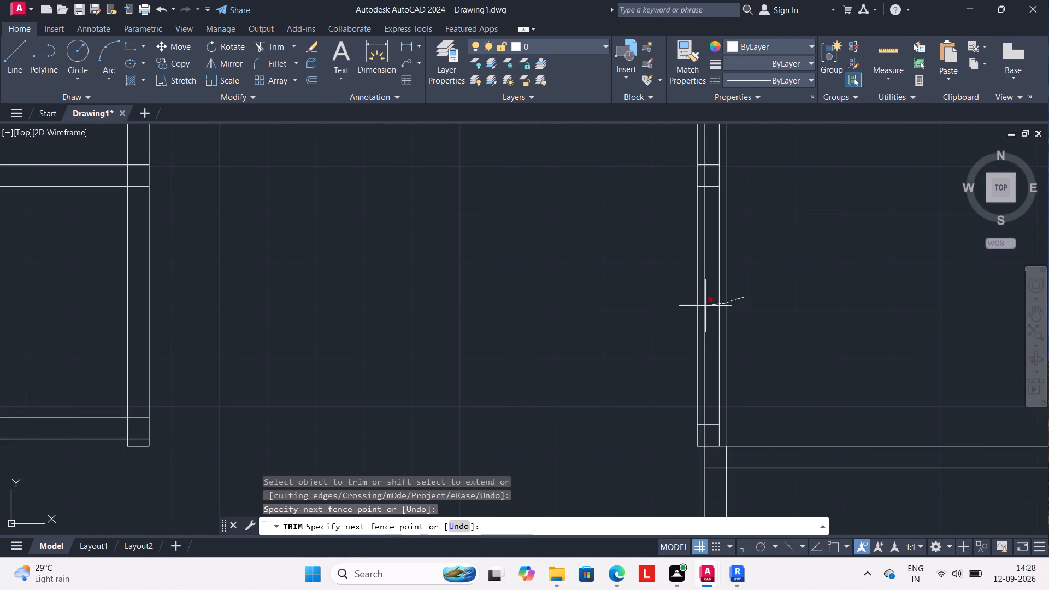
drag(699, 306, 690, 309)
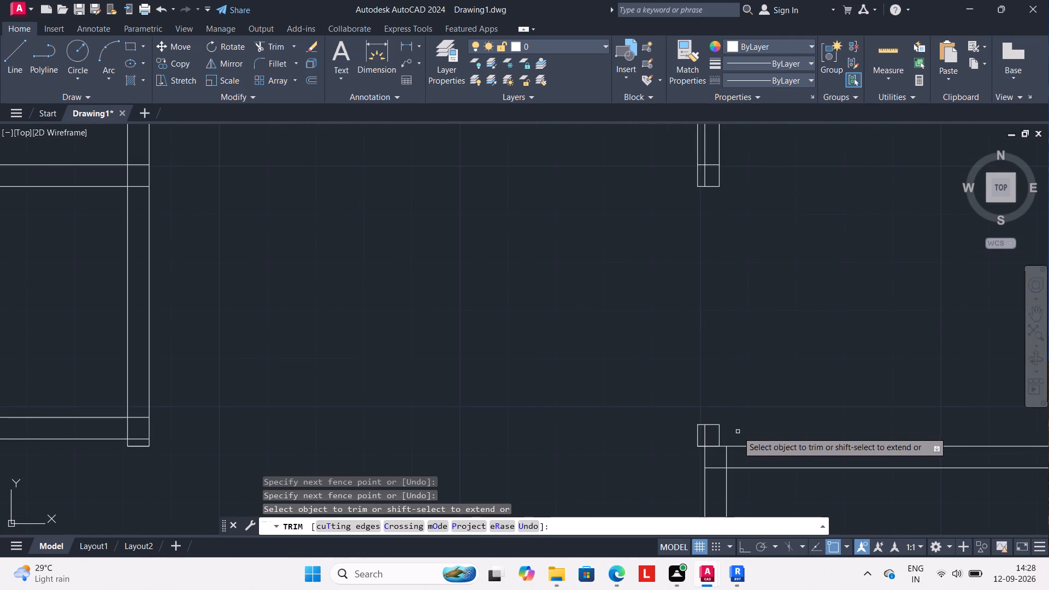
drag(734, 432, 696, 434)
drag(711, 419, 713, 432)
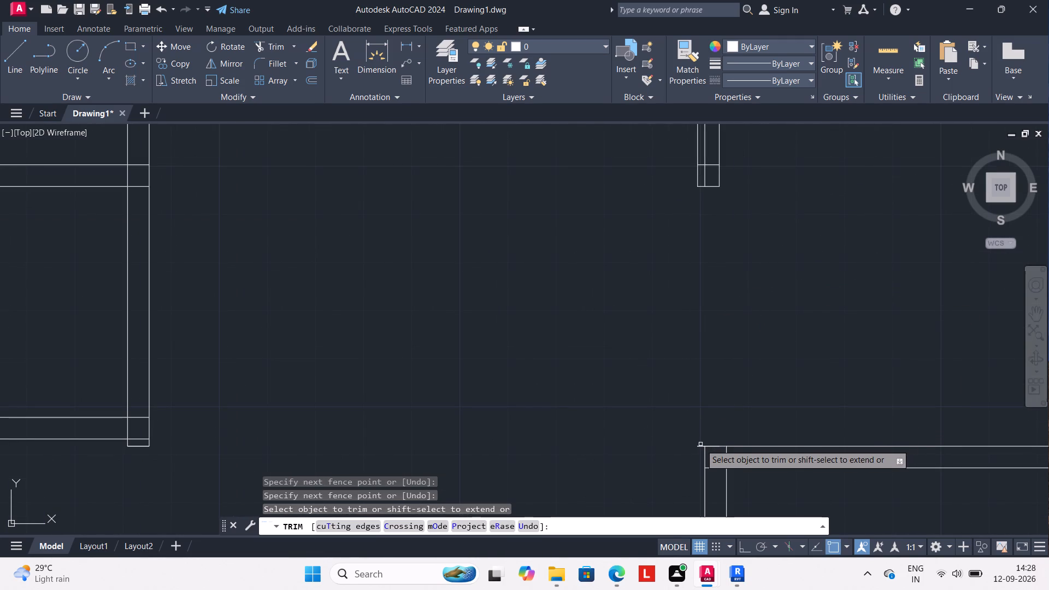
click(699, 445)
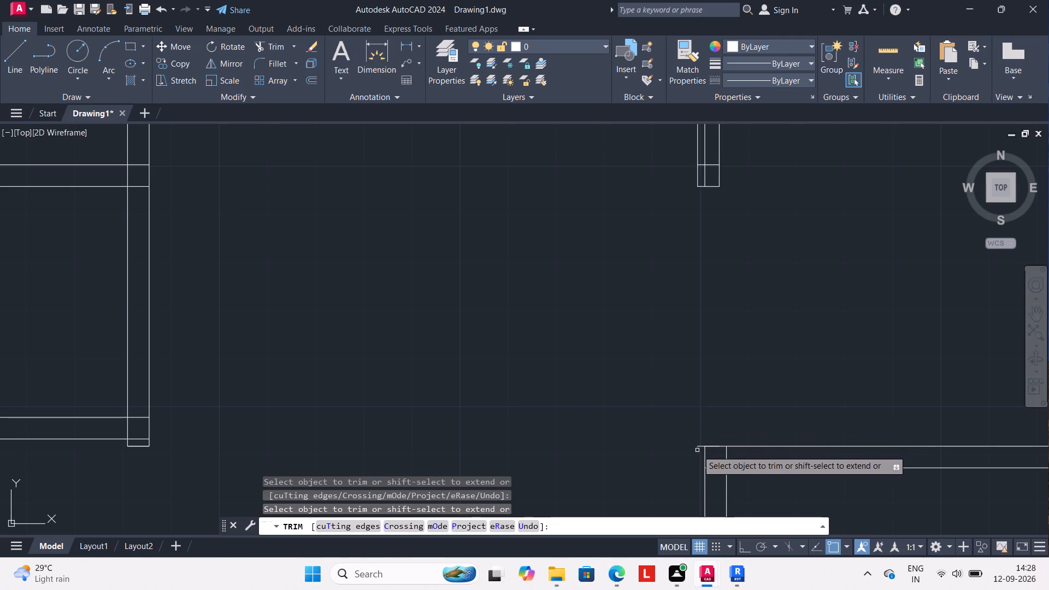
drag(700, 446, 702, 441)
Trim the rest of the overlapping central wall lines up to the top wall and clear the short leftover pieces.
scroll(697, 361, down, 2)
middle_drag(665, 346, 658, 393)
drag(721, 250, 663, 285)
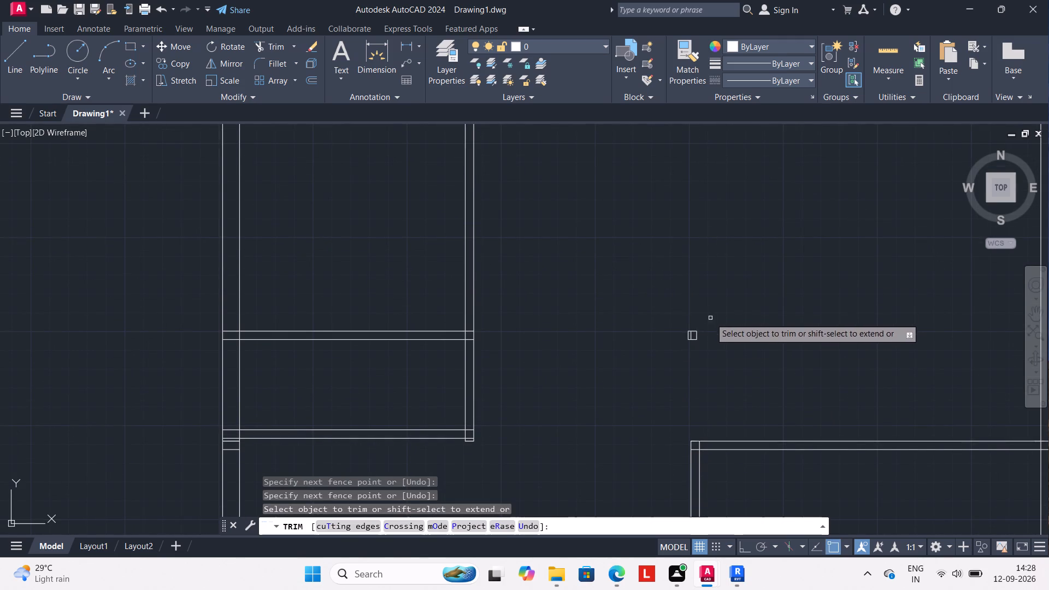
drag(707, 324, 686, 349)
drag(696, 323, 682, 355)
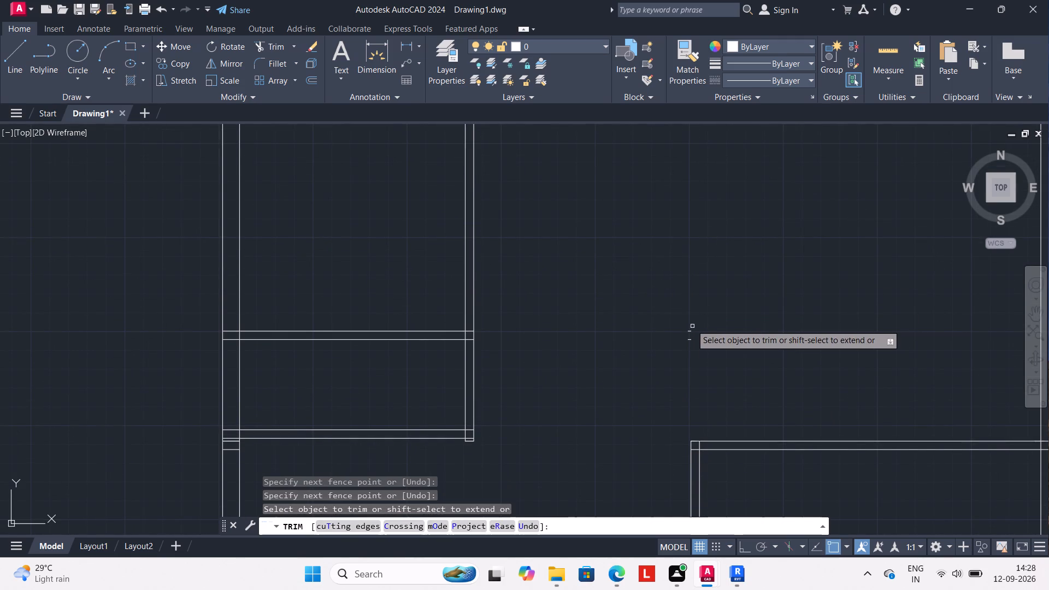
drag(691, 327, 687, 356)
scroll(699, 332, down, 2)
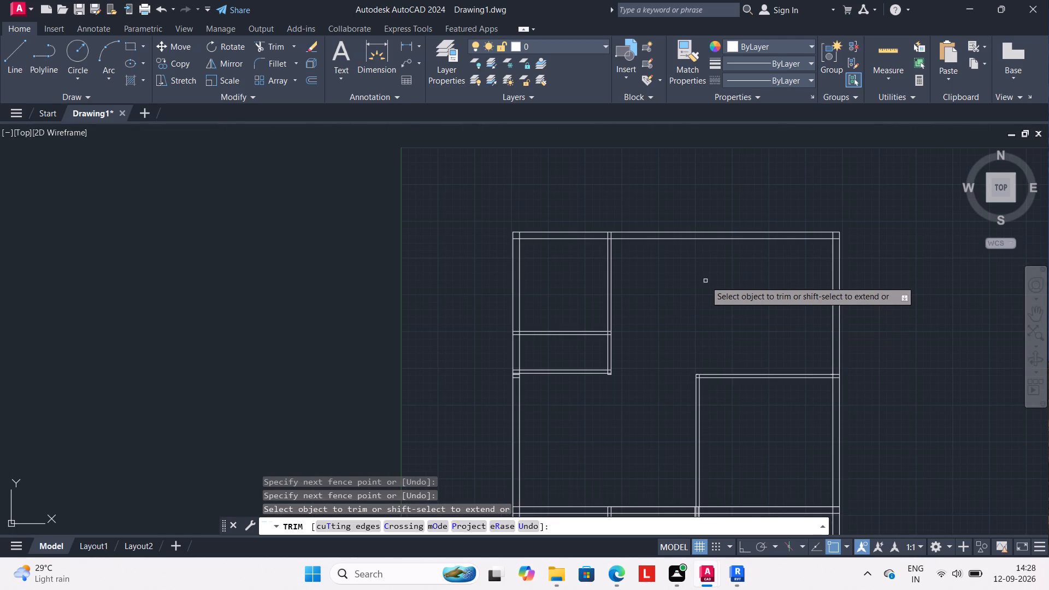
key(Escape)
key(Escape)
Extend both lines of the lower central wall up to the top wall's inner line.
key(e)
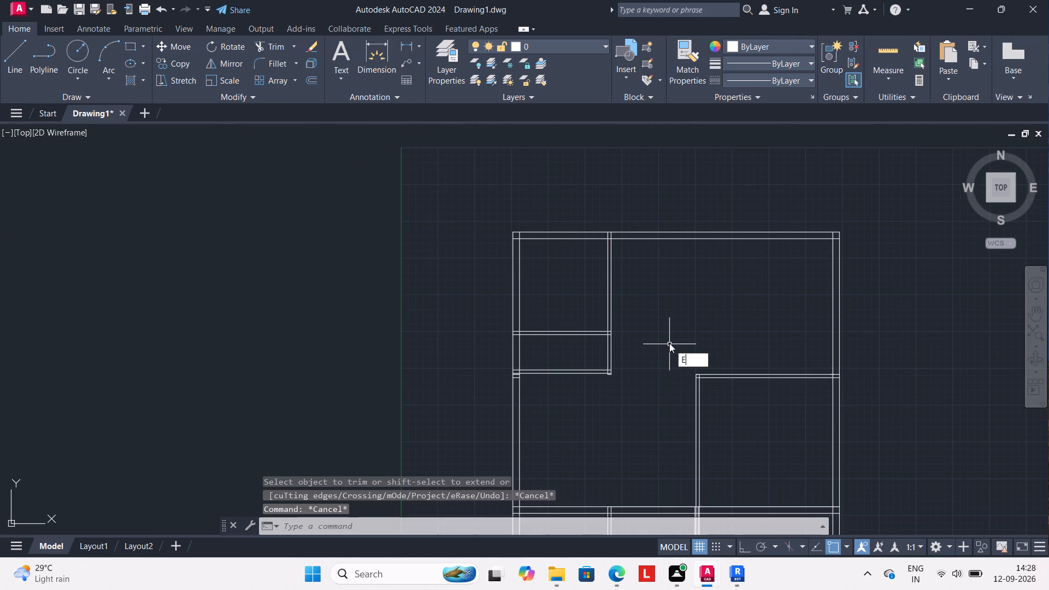
key(x)
key(Return)
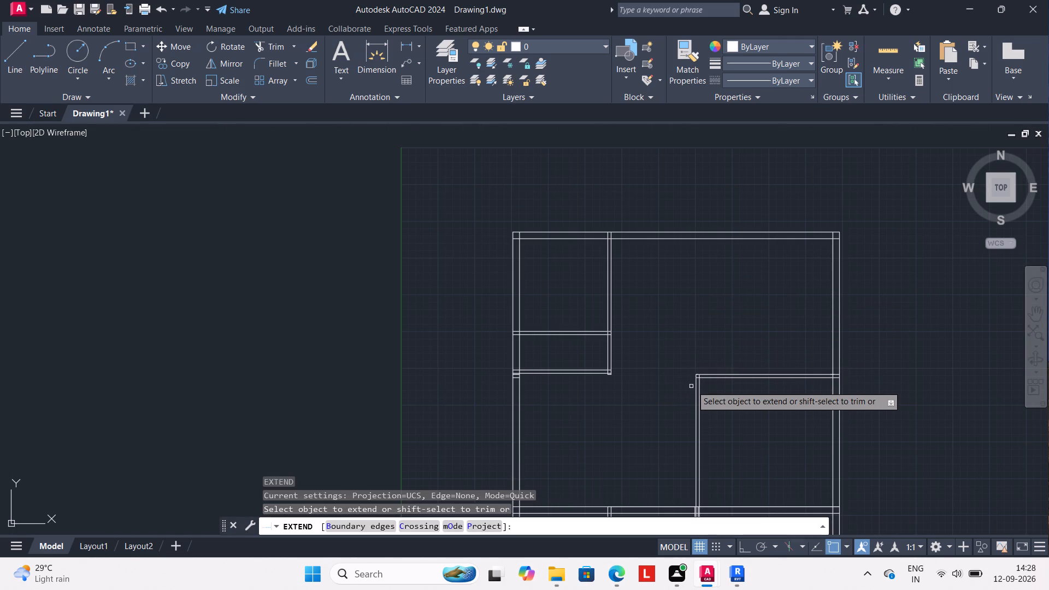
click(696, 384)
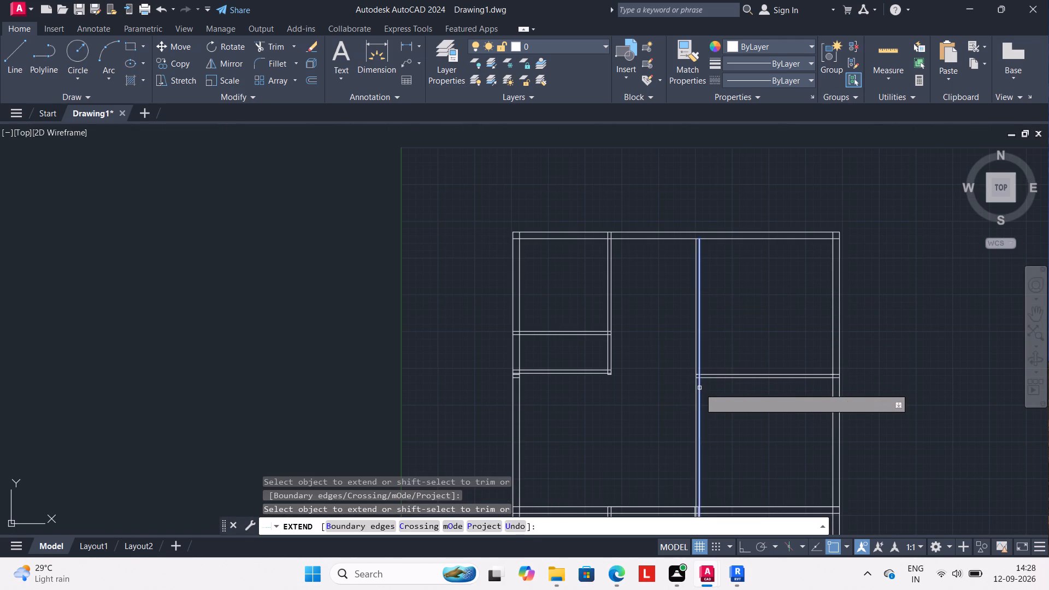
click(699, 388)
key(Escape)
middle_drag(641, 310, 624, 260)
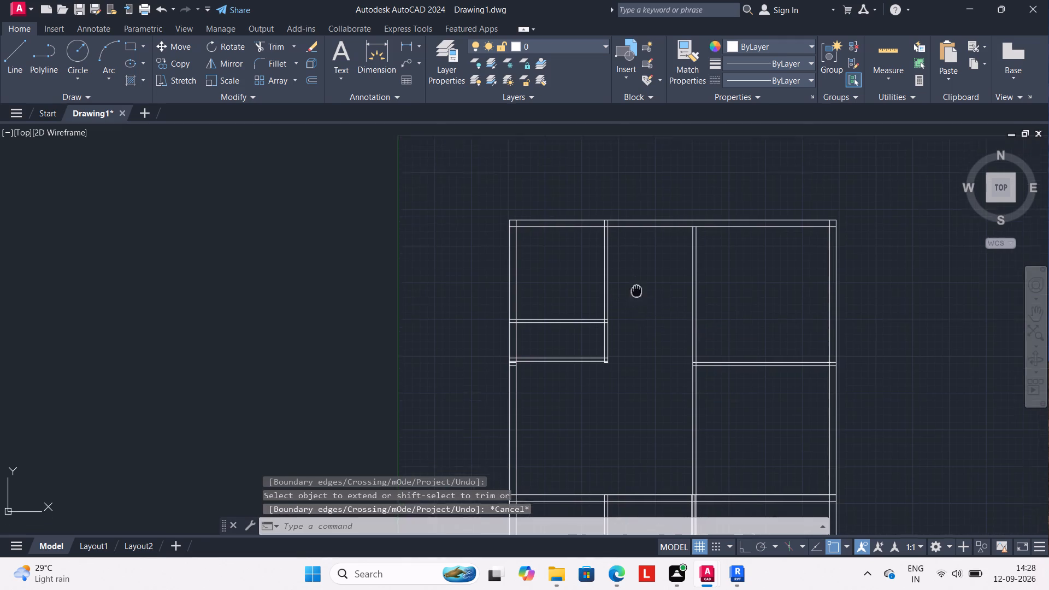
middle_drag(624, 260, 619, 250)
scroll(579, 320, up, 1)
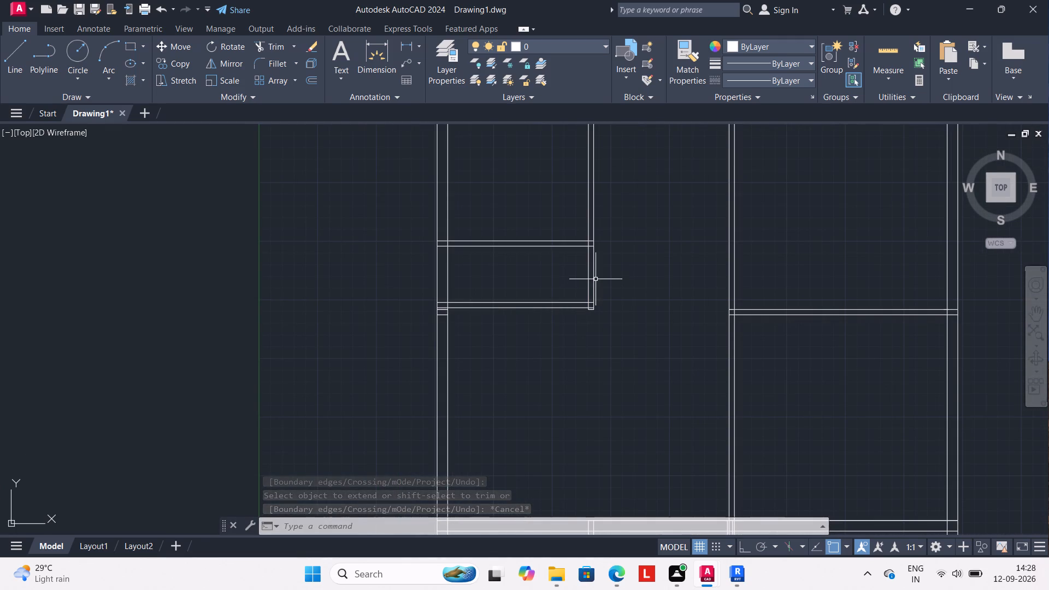
Draw a line 6" up the small room's right wall from its bottom wall's upper line, and continue across the wall thickness.
scroll(596, 279, up, 1)
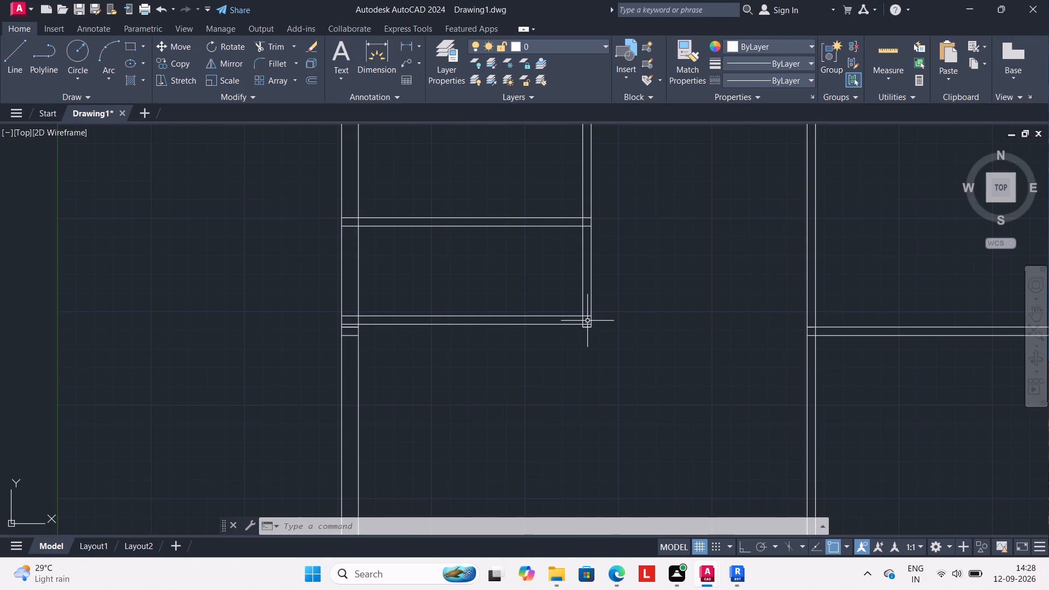
key(l)
key(Return)
scroll(592, 311, up, 1)
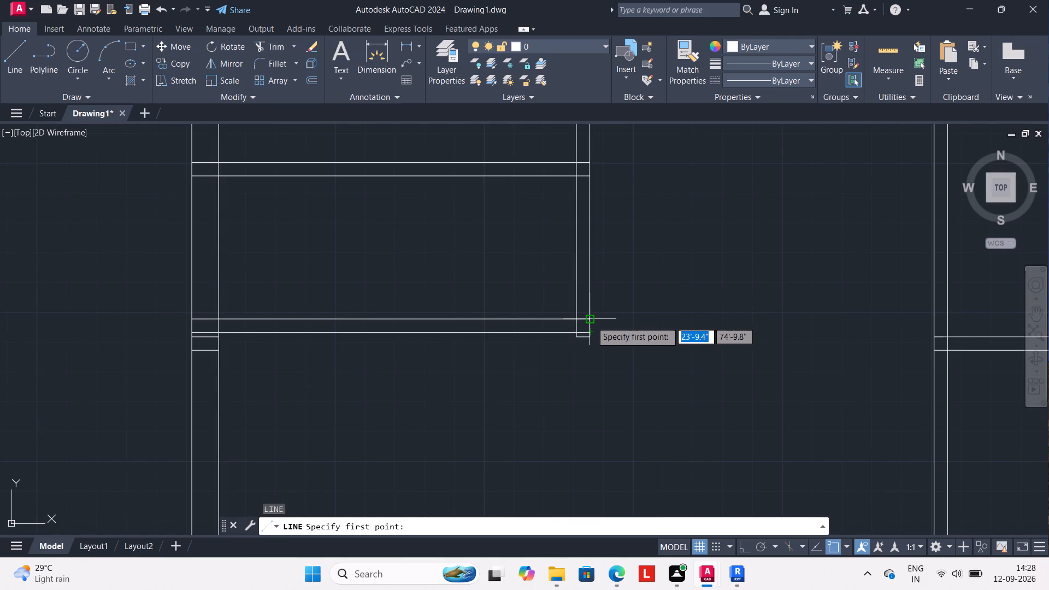
click(591, 321)
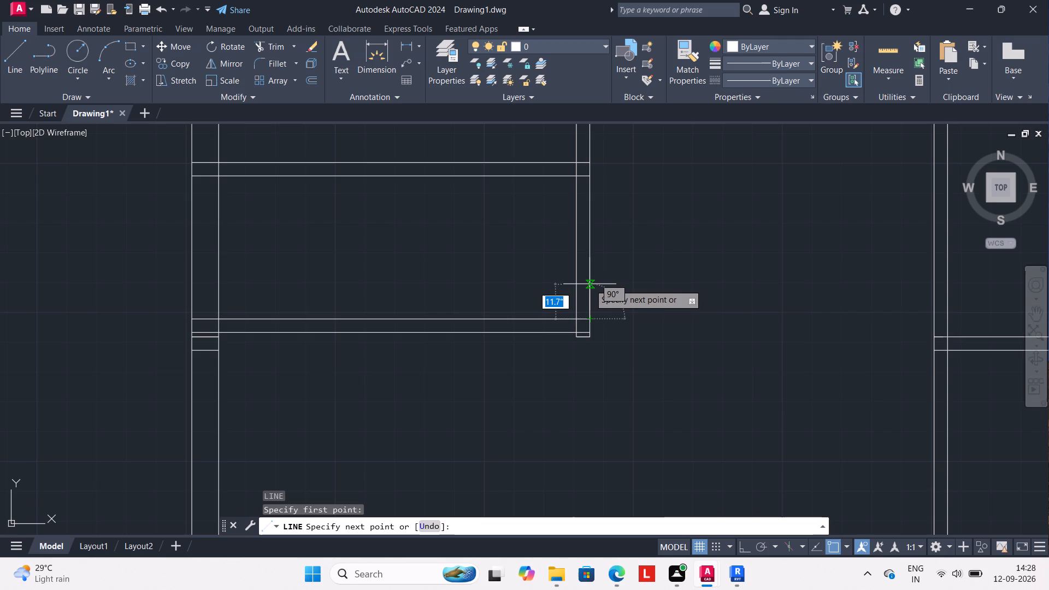
text(6")
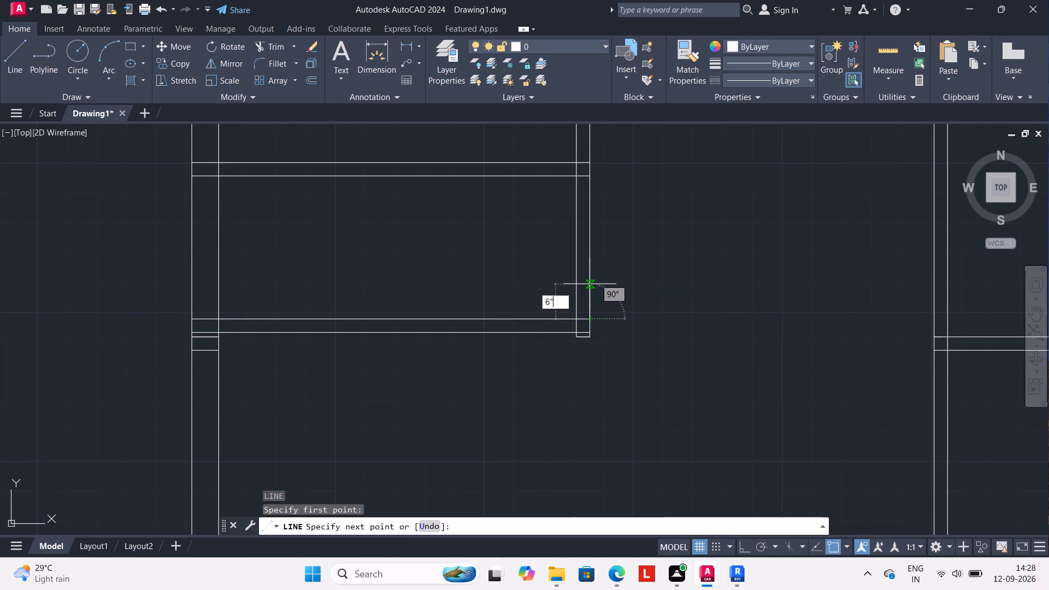
key(Return)
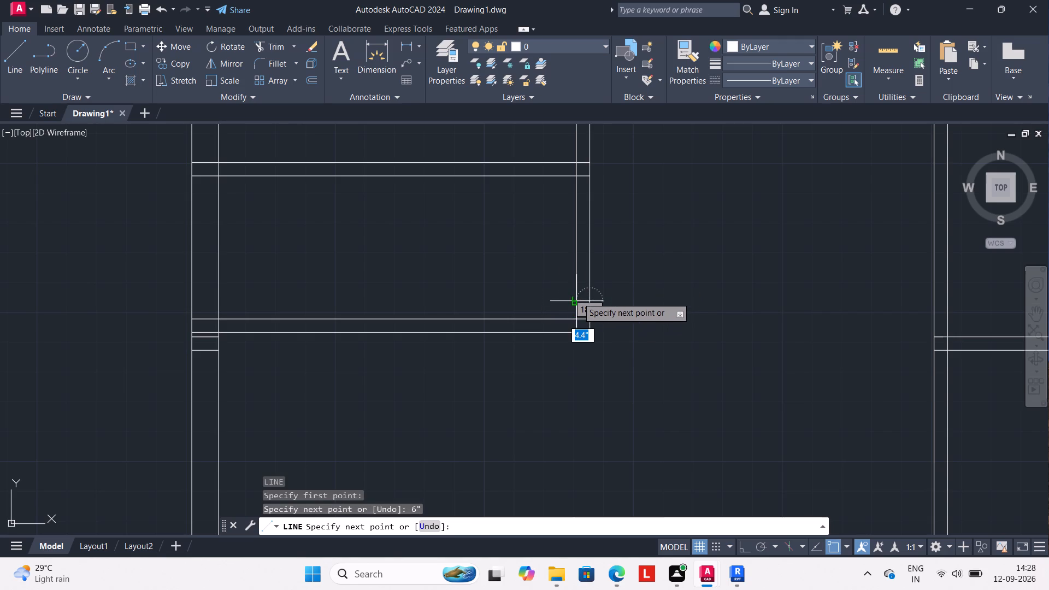
click(577, 297)
key(Escape)
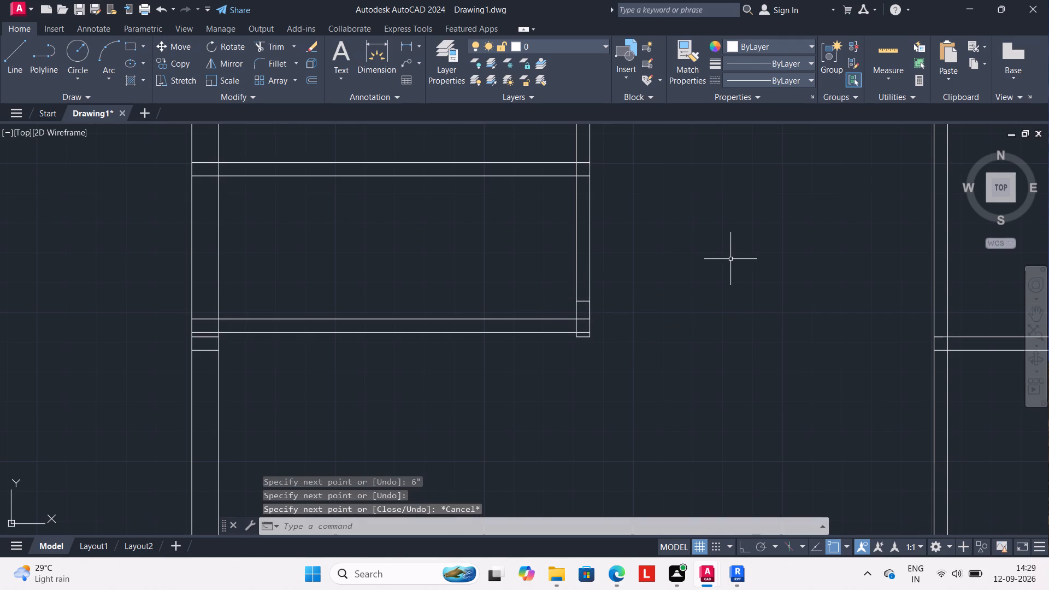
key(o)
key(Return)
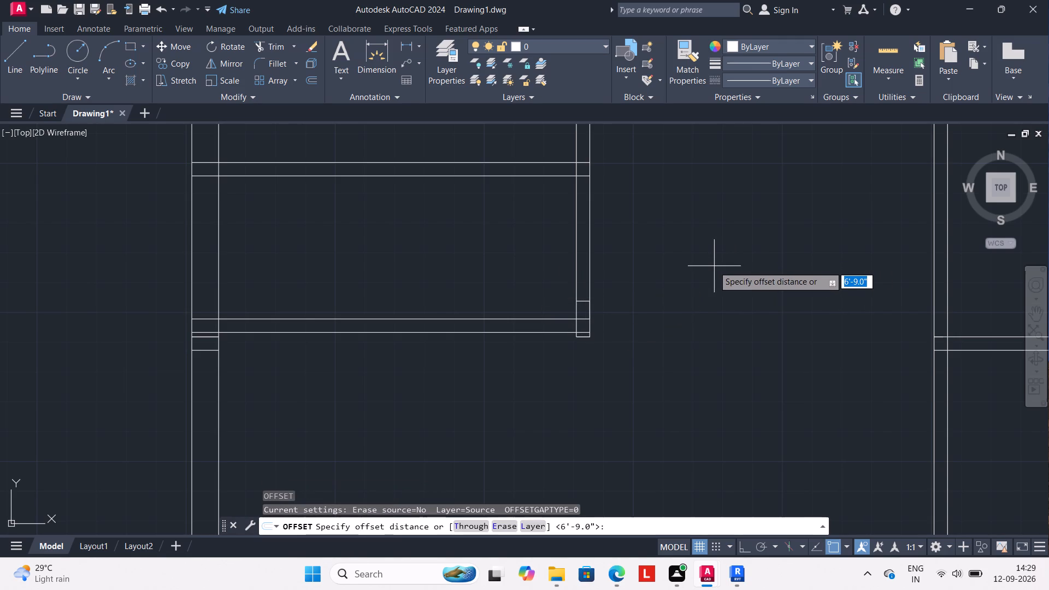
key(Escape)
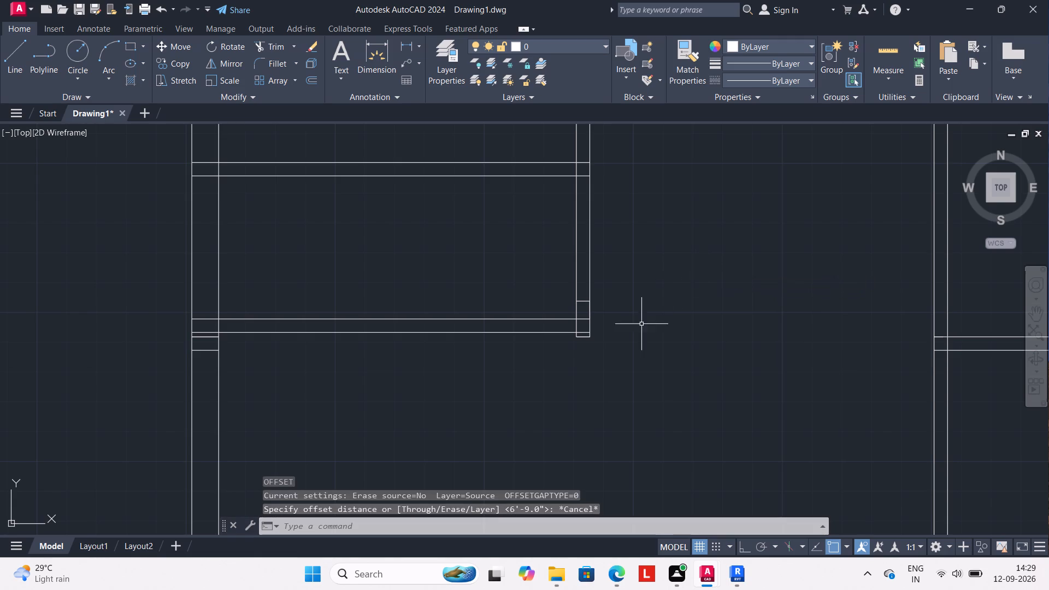
Trim the short leftover pieces projecting below the small room's lower right corner.
key(t)
key(r)
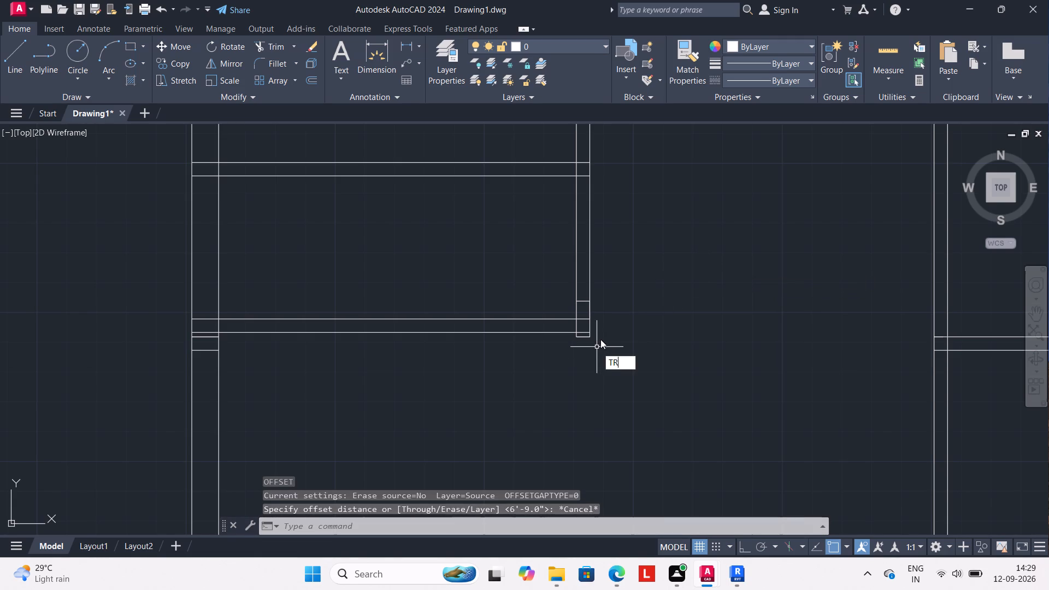
key(Return)
scroll(598, 341, up, 2)
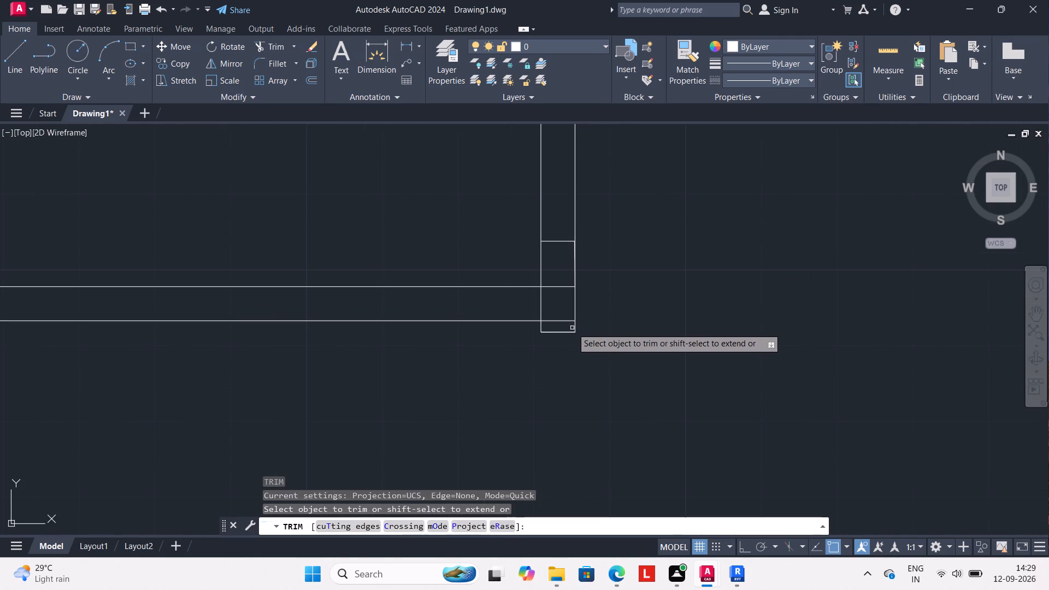
click(572, 328)
click(571, 333)
click(577, 330)
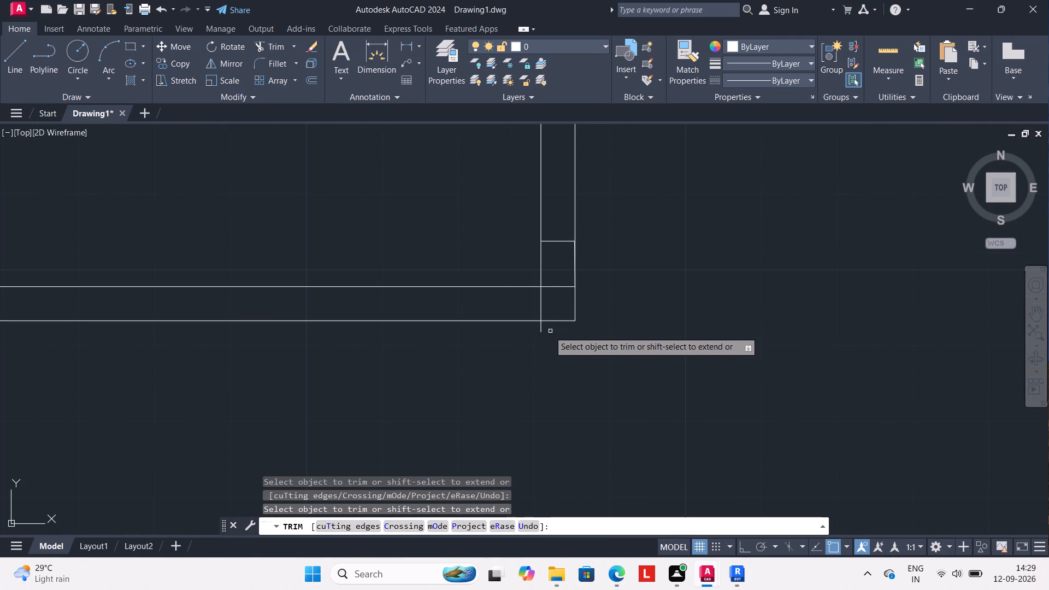
click(541, 330)
scroll(596, 343, down, 5)
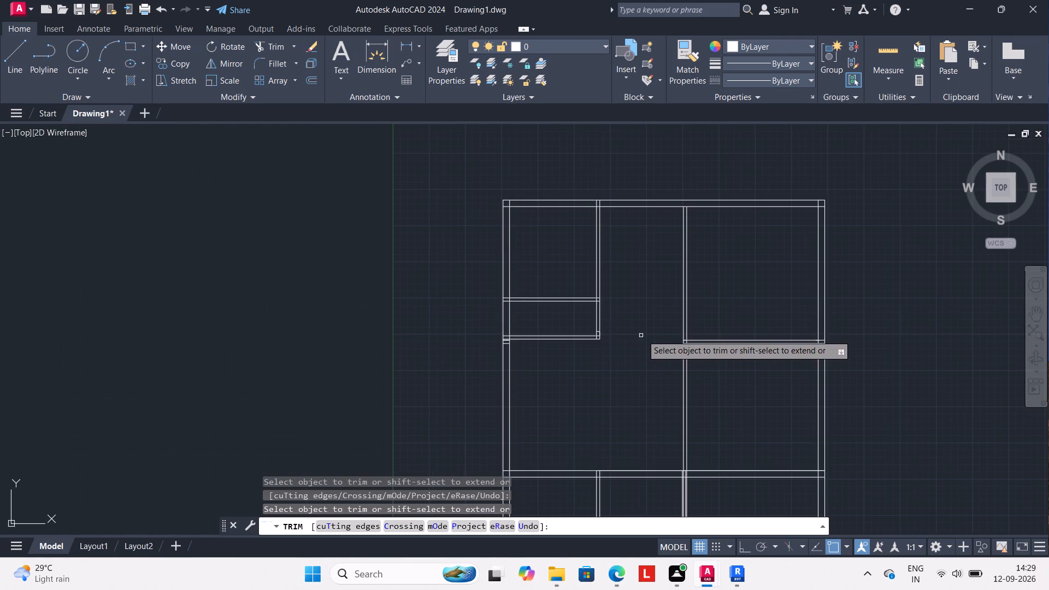
middle_drag(642, 338, 581, 341)
key(Escape)
Draw a line 6" up the central wall from the right cross wall's upper line, and continue across the wall thickness.
middle_drag(582, 345, 580, 320)
scroll(624, 315, up, 1)
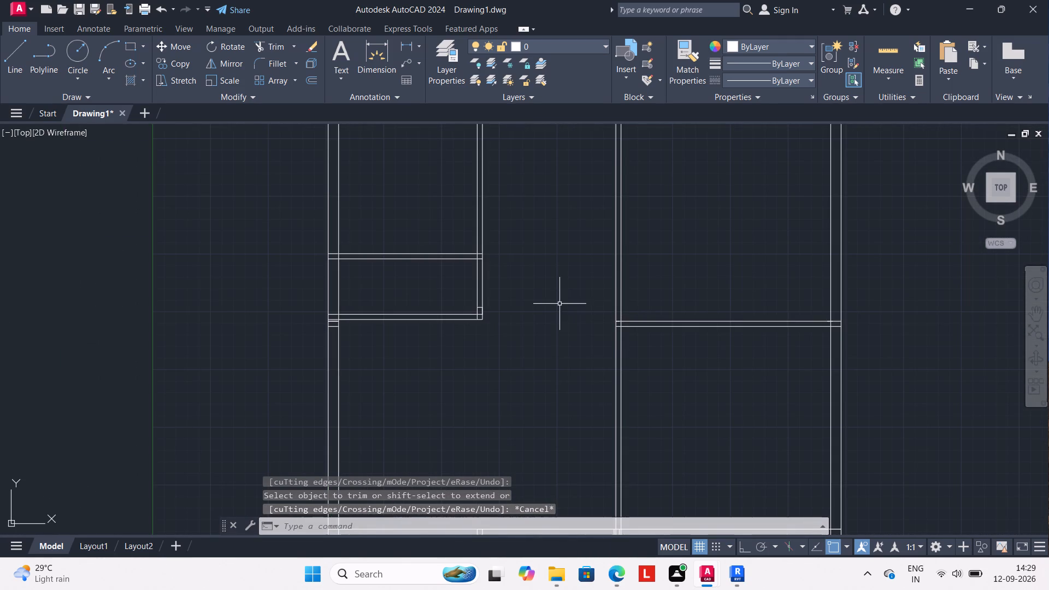
key(l)
key(Return)
scroll(604, 319, up, 2)
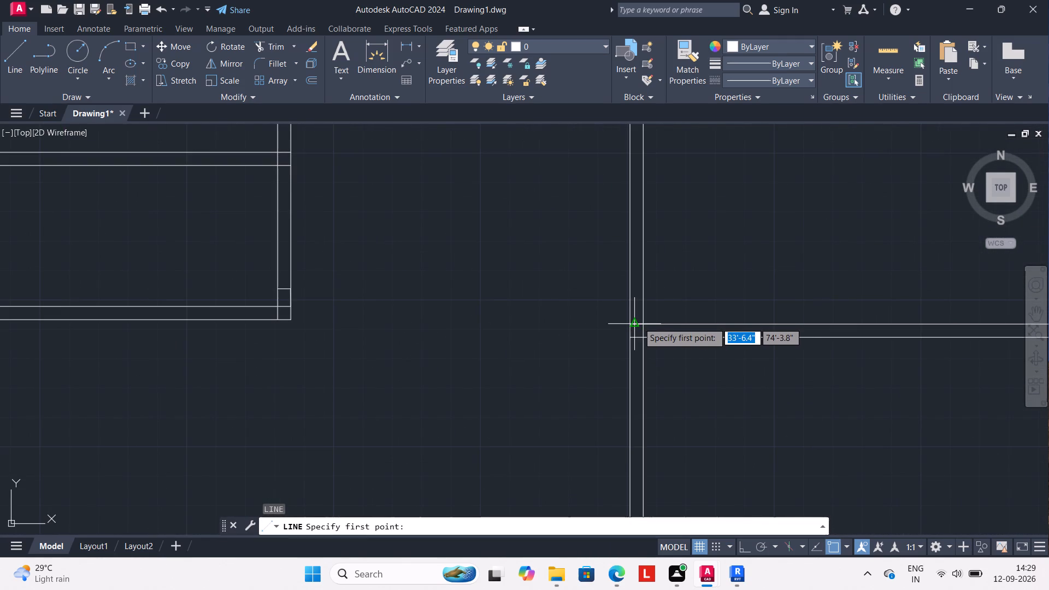
click(643, 324)
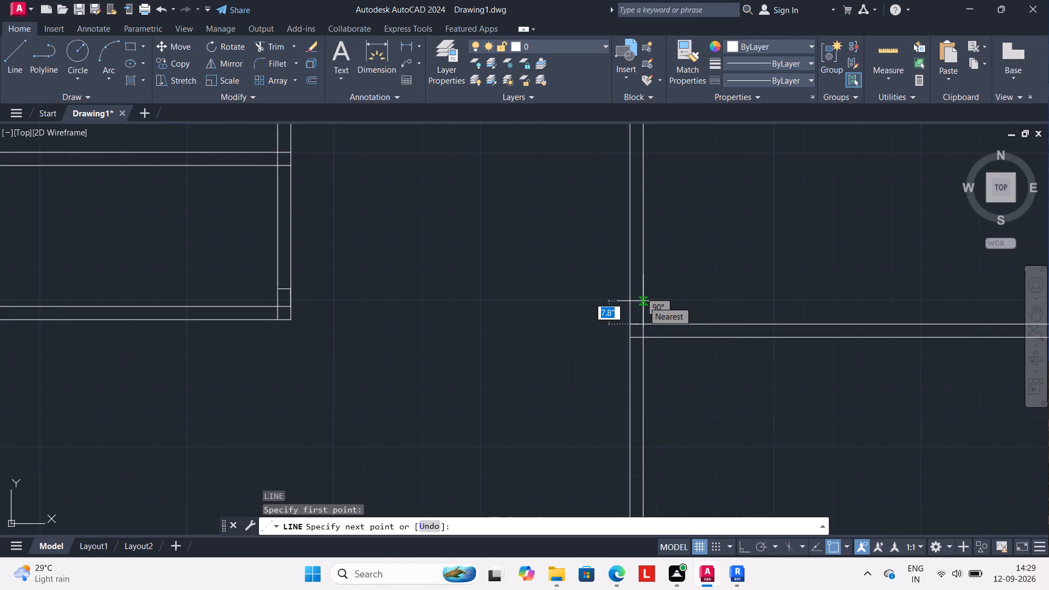
key(6)
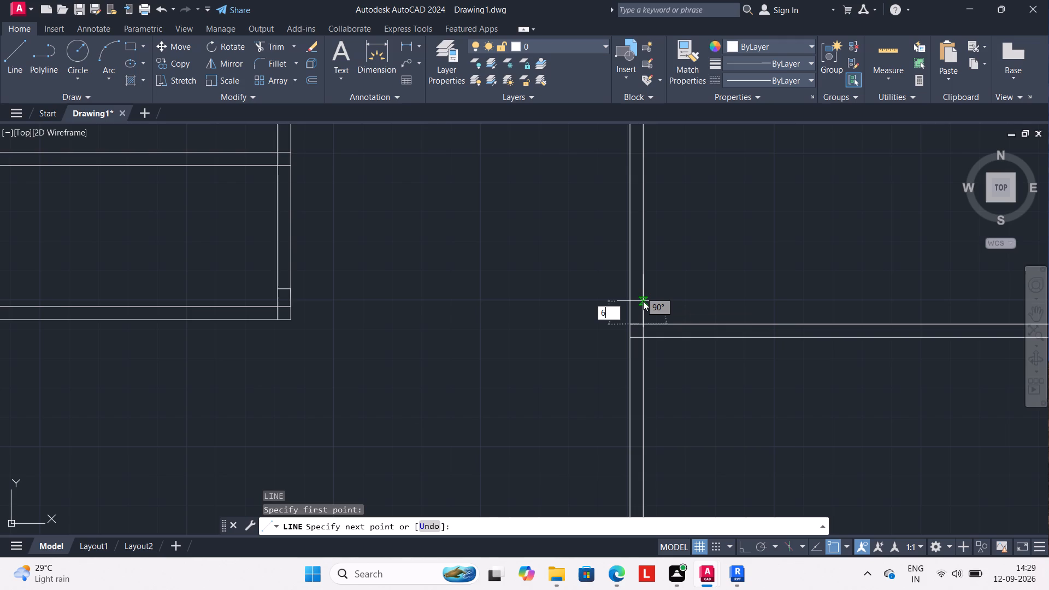
key(shift+quotedbl)
key(Return)
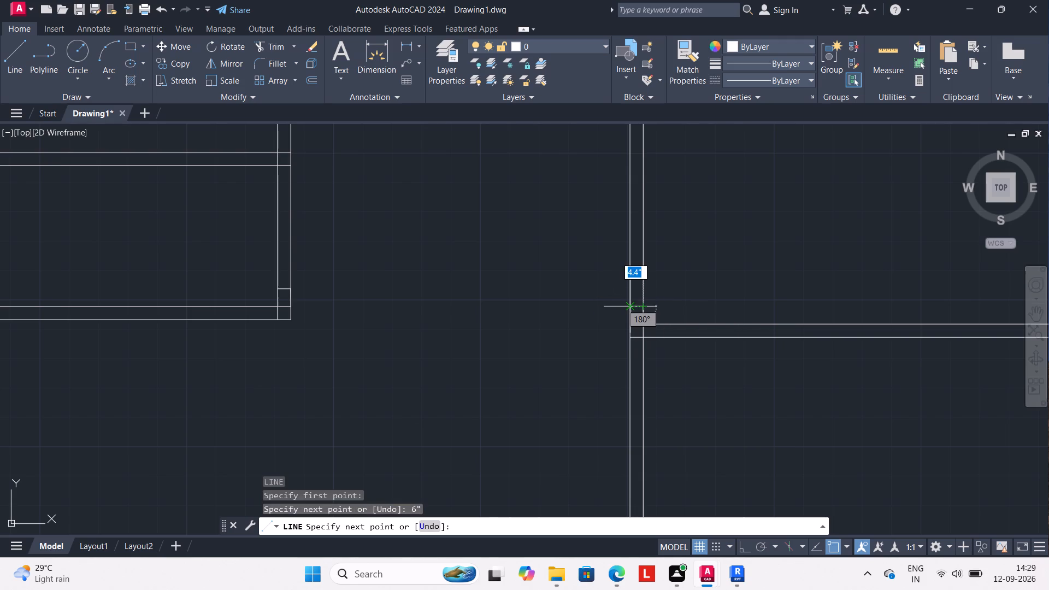
click(632, 308)
key(Escape)
Offset the short line across the central wall 3' upward to mark an opening.
scroll(630, 343, down, 1)
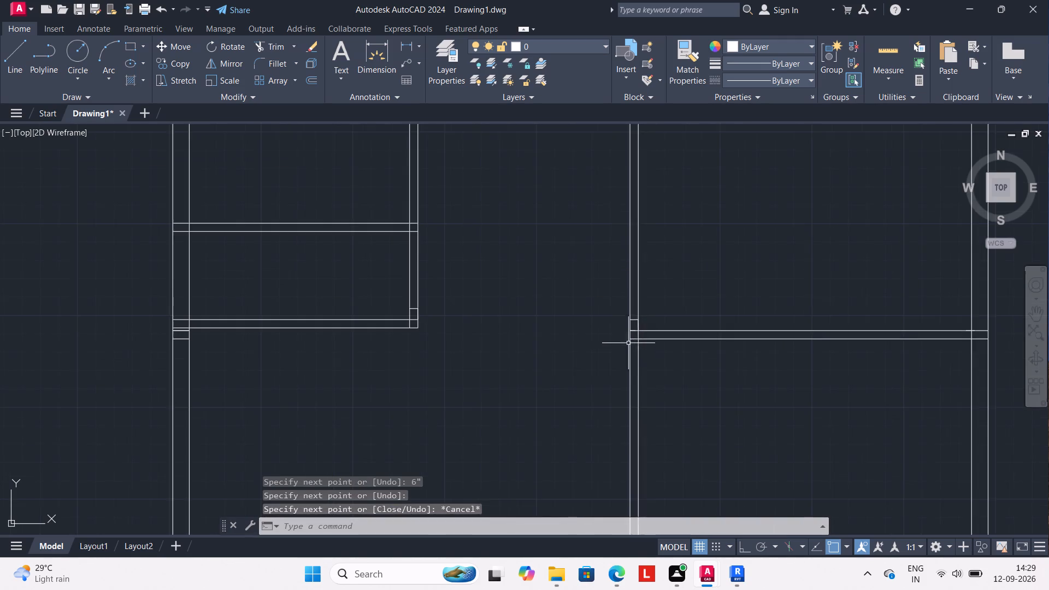
middle_drag(626, 345, 528, 316)
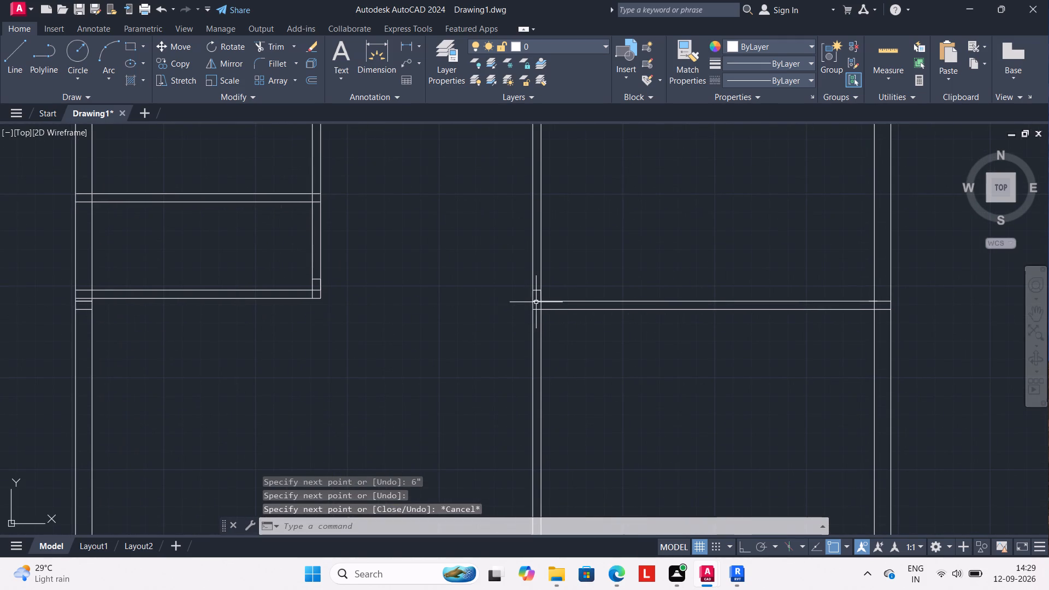
key(o)
key(Return)
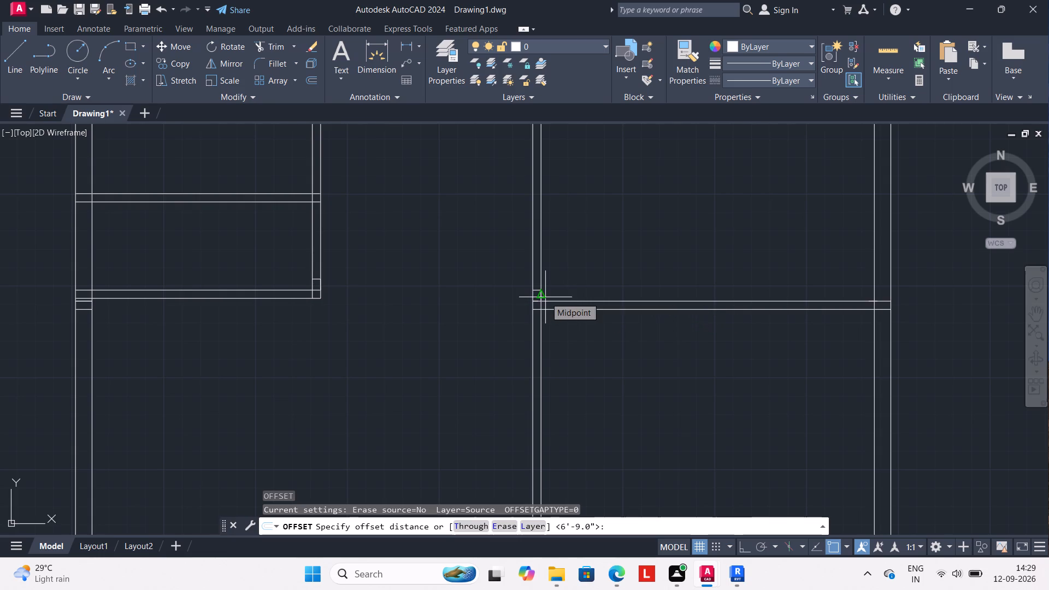
text(3')
key(Return)
scroll(545, 296, up, 2)
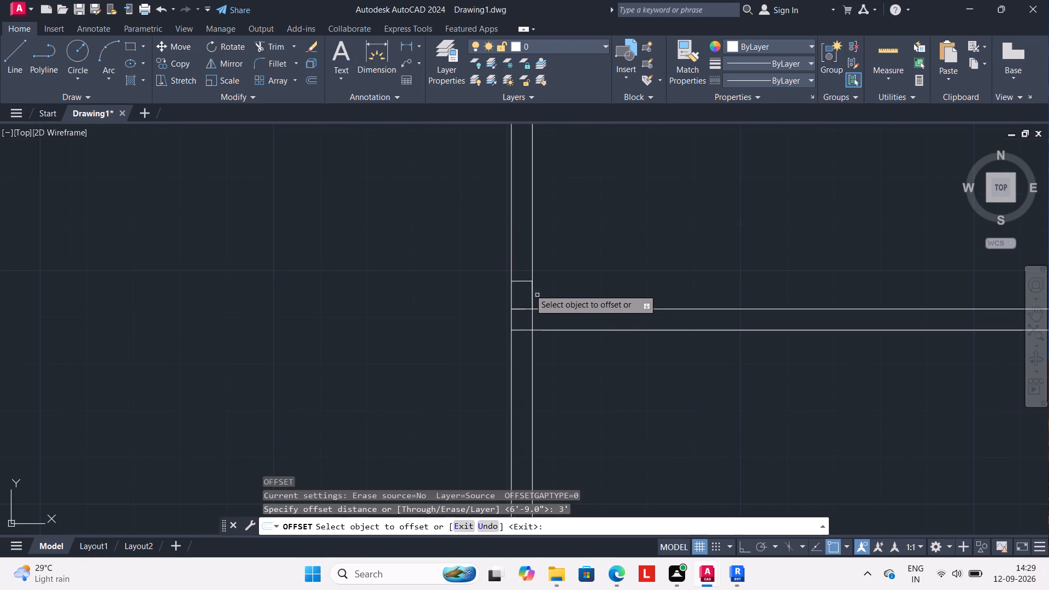
click(526, 281)
click(524, 257)
scroll(530, 251, down, 3)
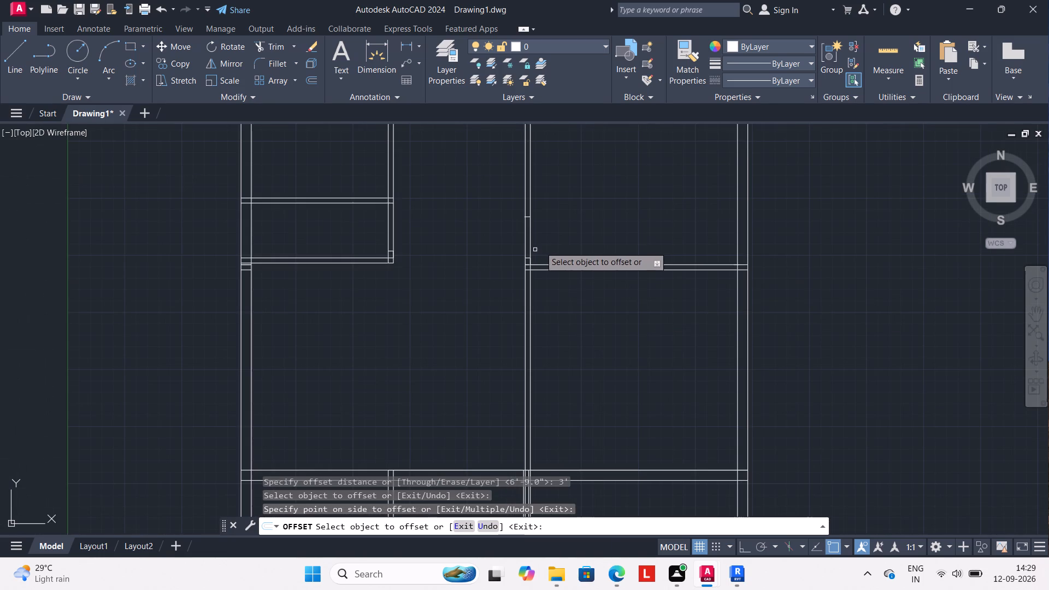
middle_drag(558, 300, 565, 285)
key(Escape)
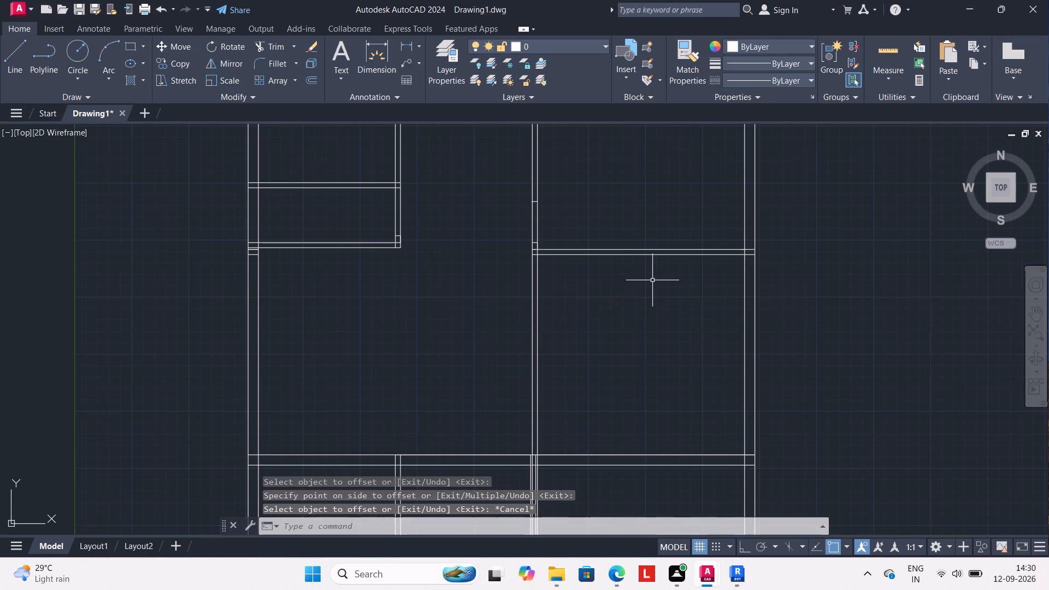
Offset the central wall's right line 10'6" to the right into the right-hand rooms.
middle_drag(651, 282, 610, 281)
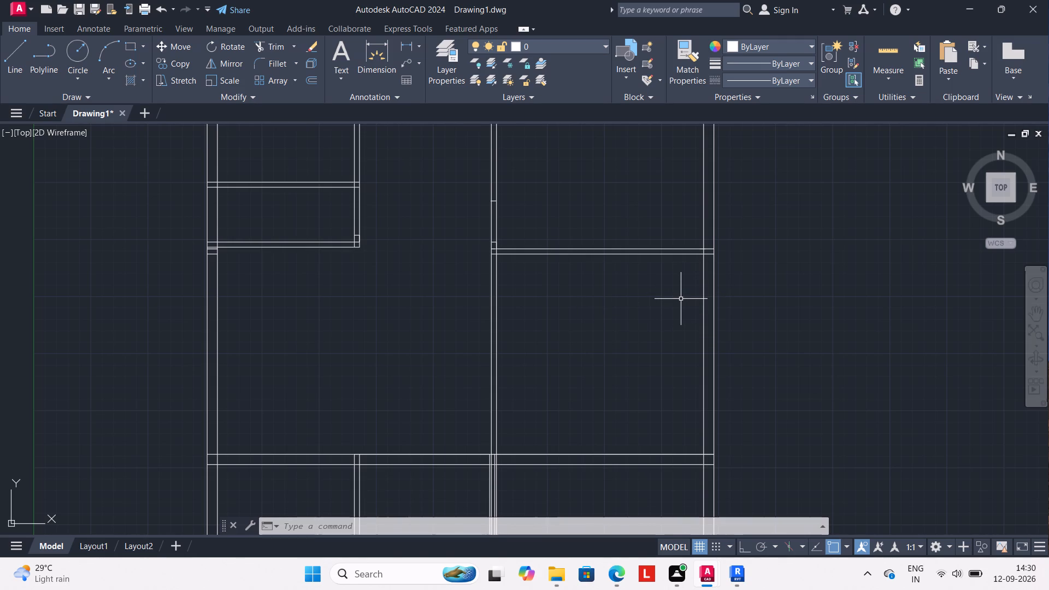
key(o)
key(Return)
text(10)
text('6")
key(Return)
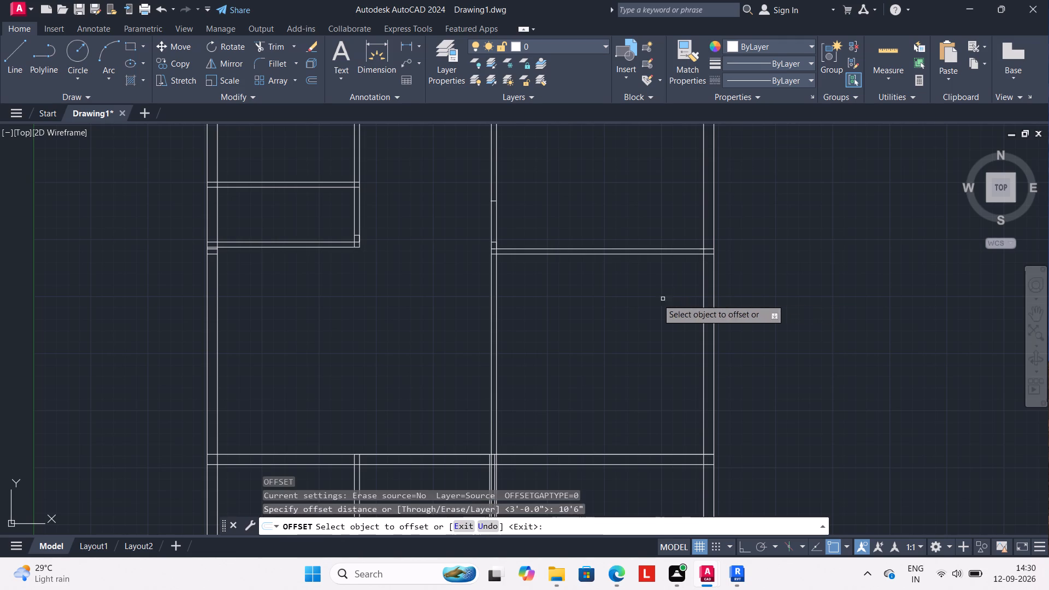
drag(498, 365, 506, 364)
click(563, 368)
key(Escape)
key(Escape)
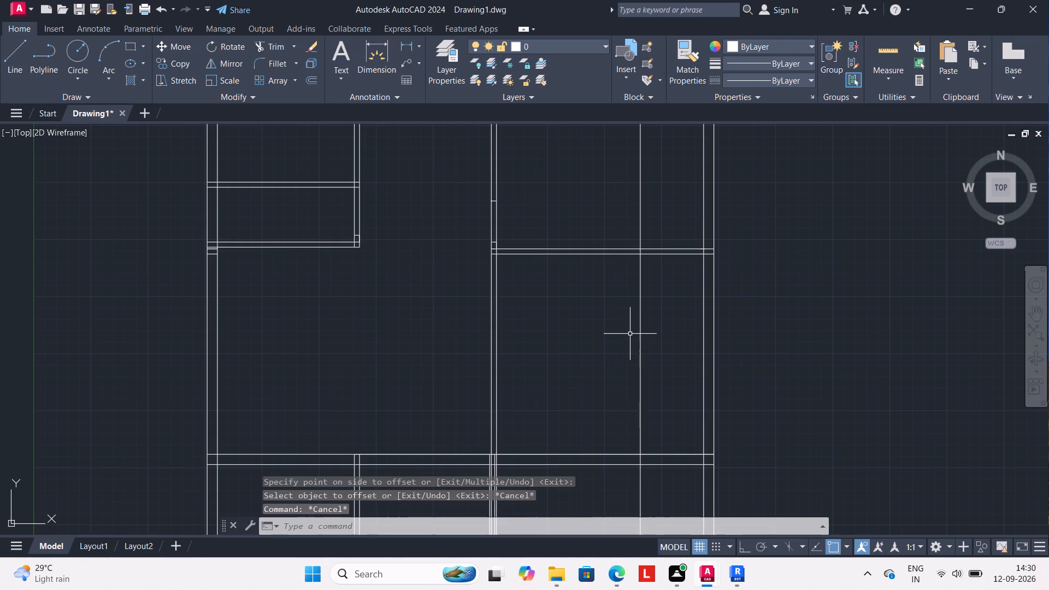
Offset the new vertical line in the right-hand rooms 4.5" to the right to form a wall.
key(o)
key(Return)
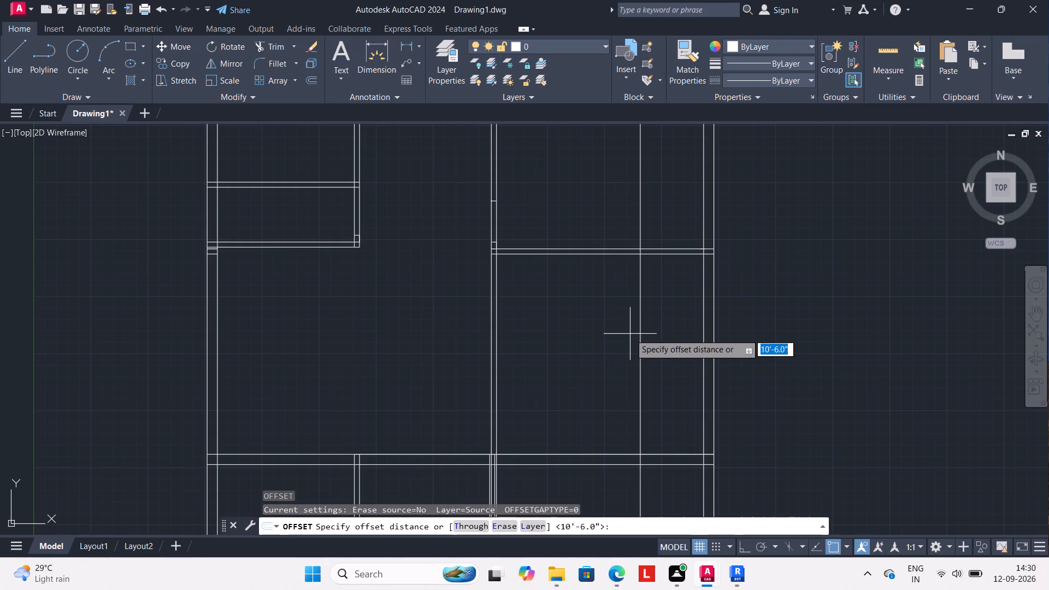
text(4.5)
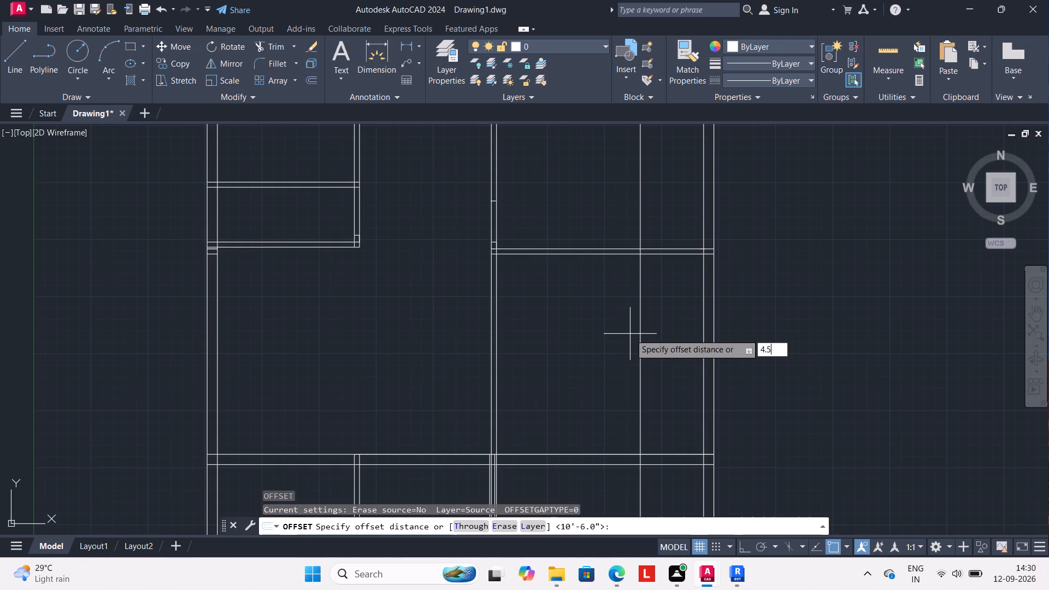
key(shift+quotedbl)
key(Return)
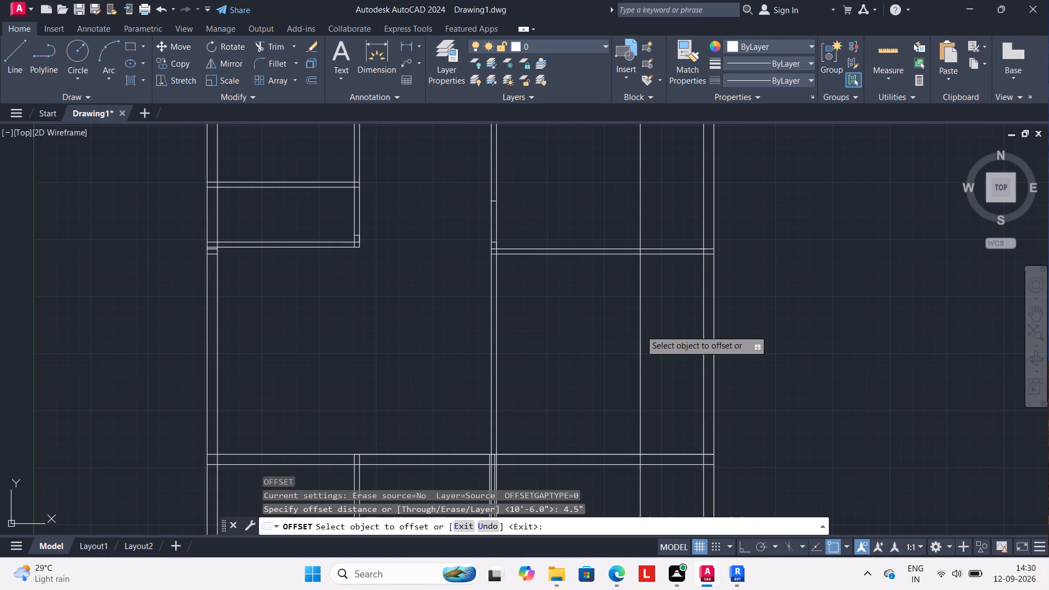
click(640, 330)
click(663, 328)
scroll(663, 329, down, 2)
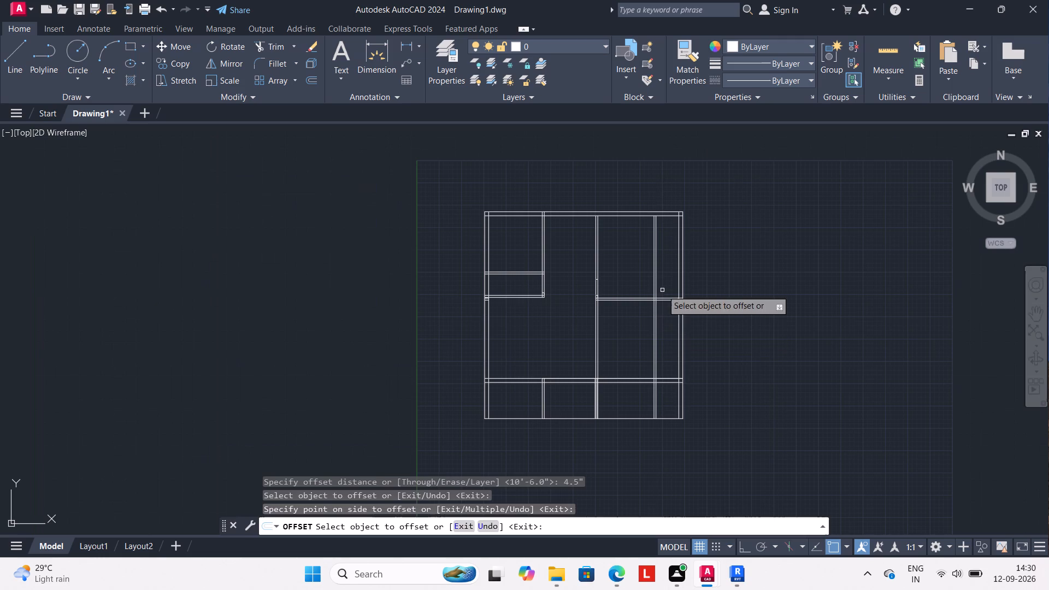
key(Escape)
key(Escape)
Trim both lines of the new vertical wall above the right cross wall and below the lower horizontal wall.
text(TR)
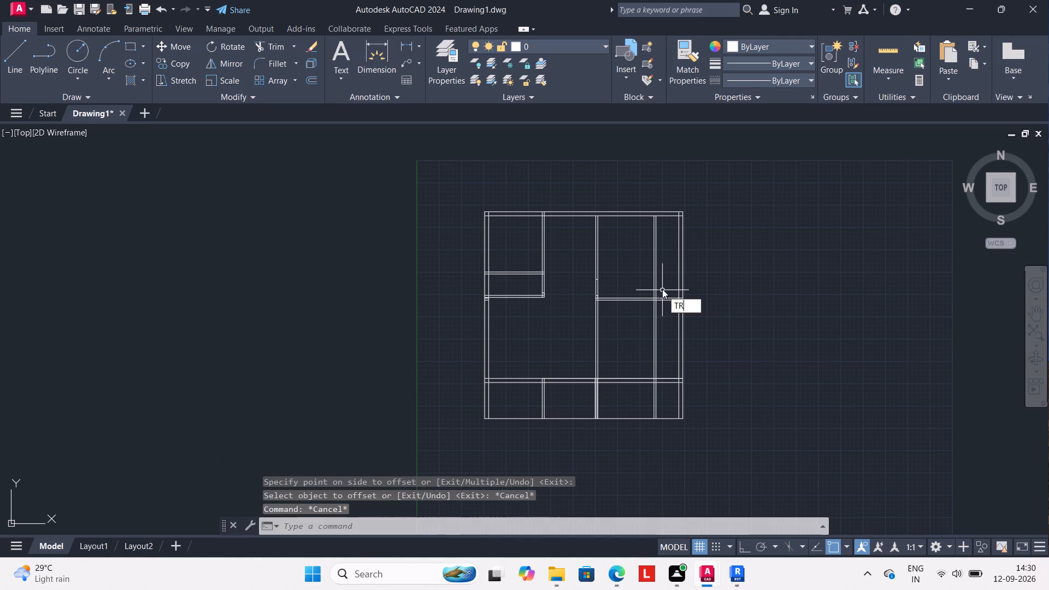
key(Return)
drag(667, 265, 646, 250)
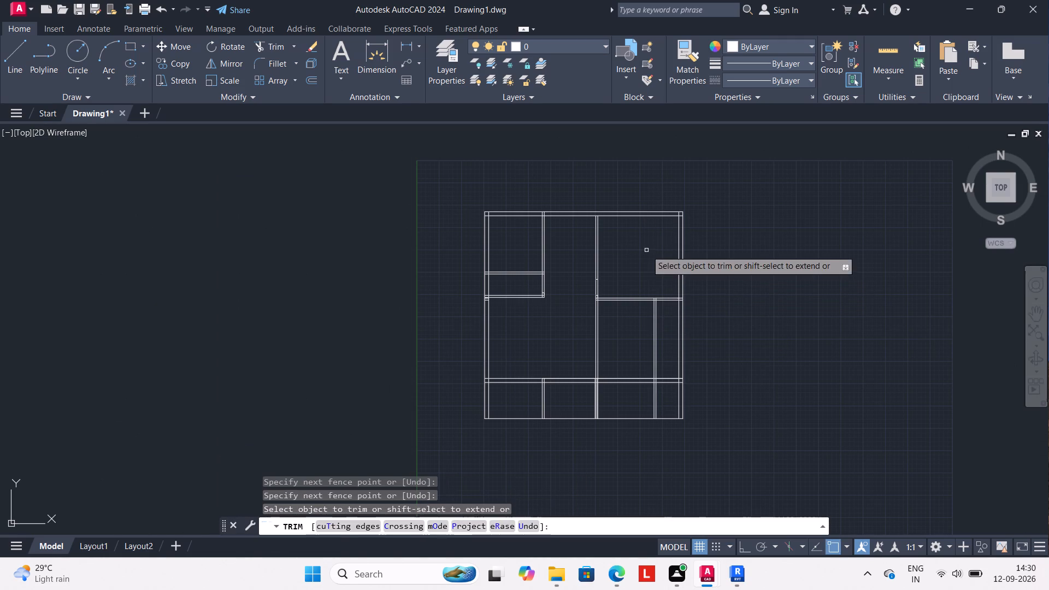
drag(664, 390, 646, 399)
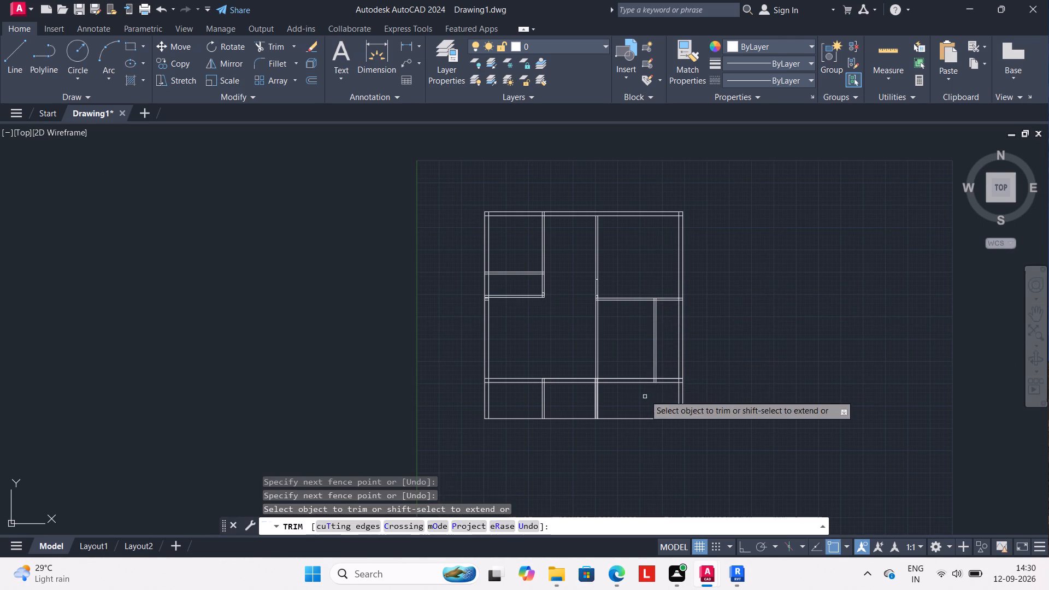
key(Escape)
key(Escape)
key(Escape)
key(Escape)
key(Escape)
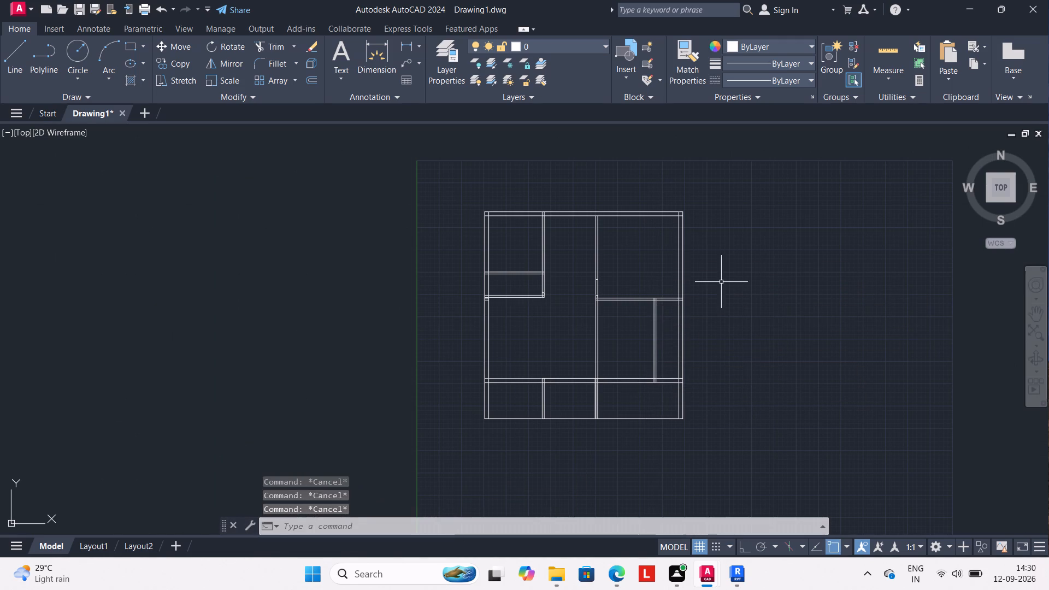
key(Escape)
scroll(658, 306, up, 1)
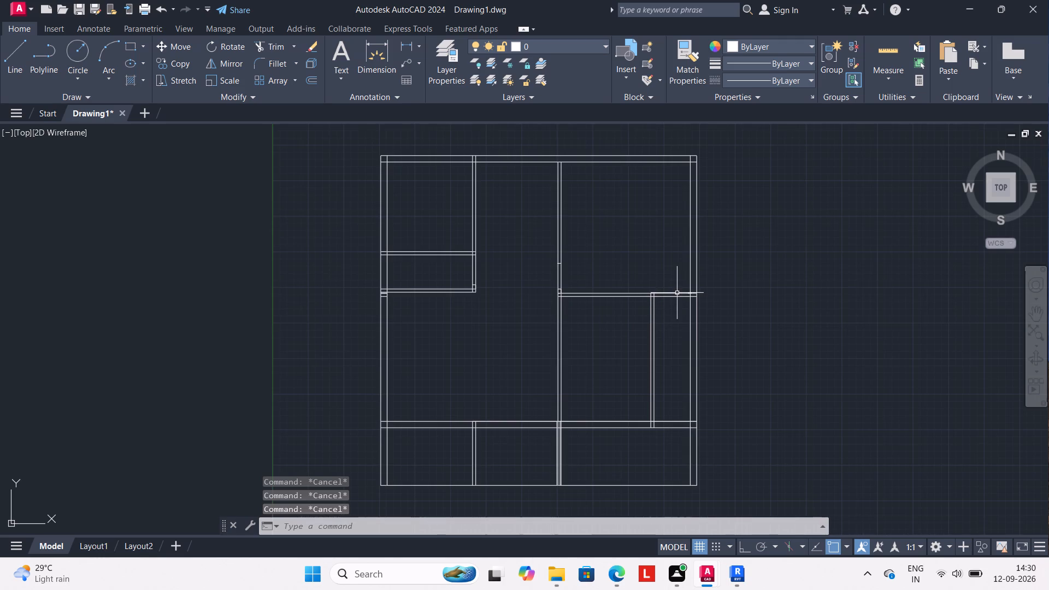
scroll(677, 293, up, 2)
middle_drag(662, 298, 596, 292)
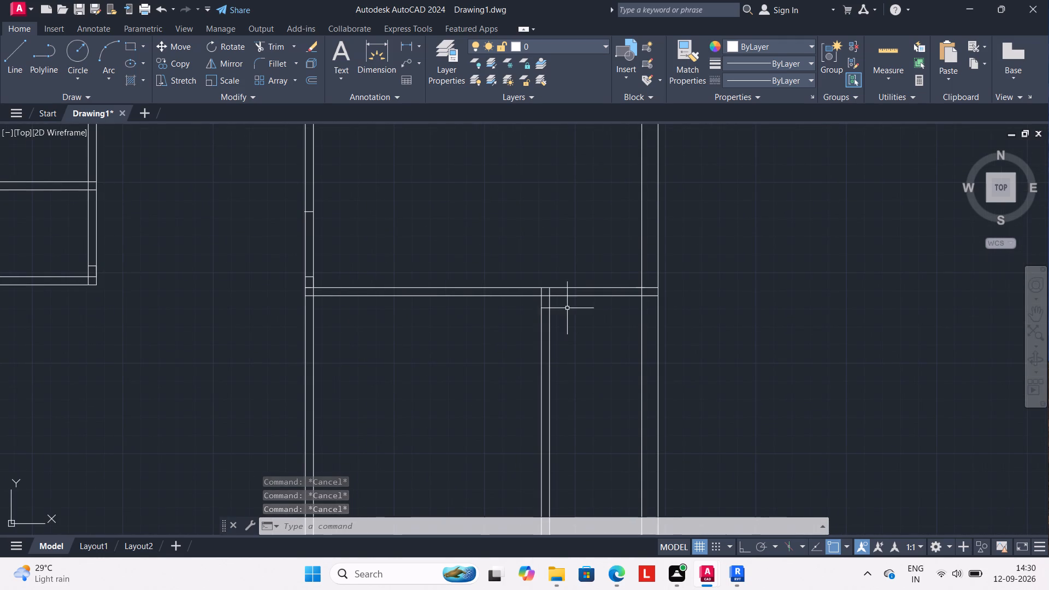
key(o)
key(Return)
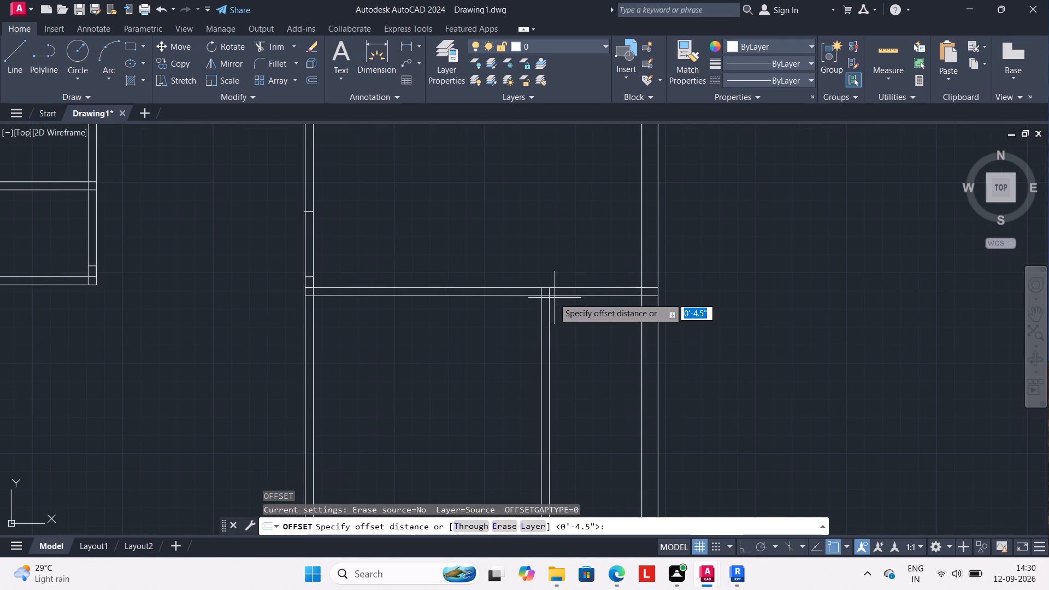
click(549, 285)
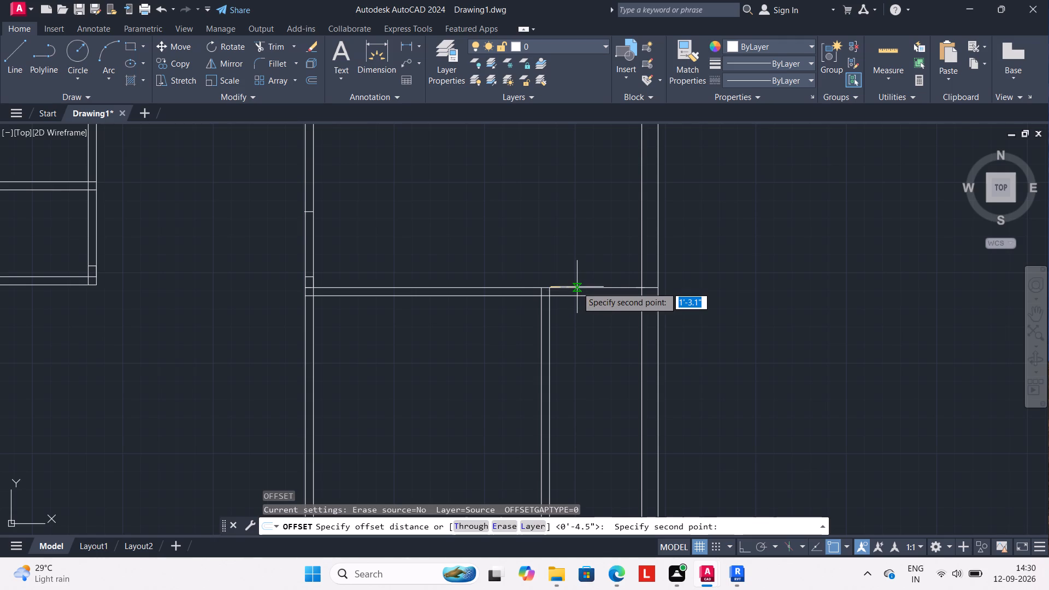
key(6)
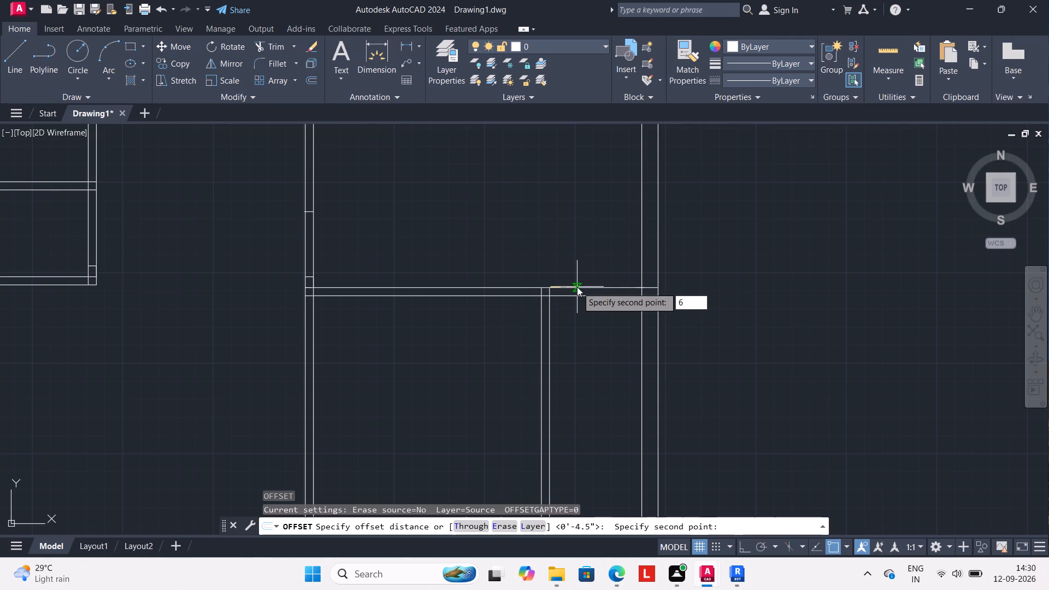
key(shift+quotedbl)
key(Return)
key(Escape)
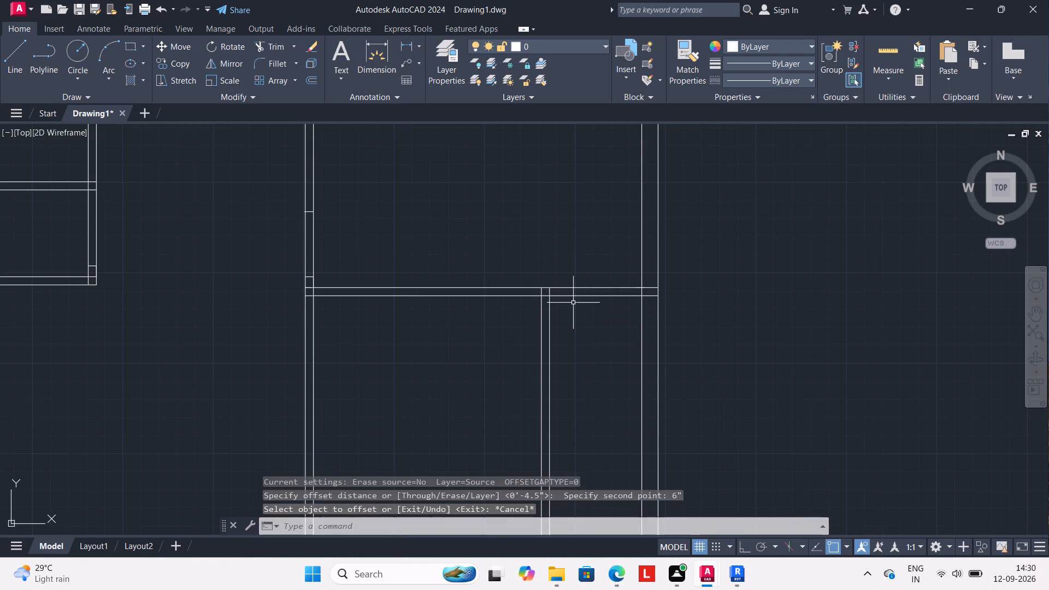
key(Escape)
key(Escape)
Draw a line 6" rightward from the vertical wall's top right corner along the cross wall's upper line, continuing down across the wall.
key(l)
key(Return)
scroll(569, 291, up, 2)
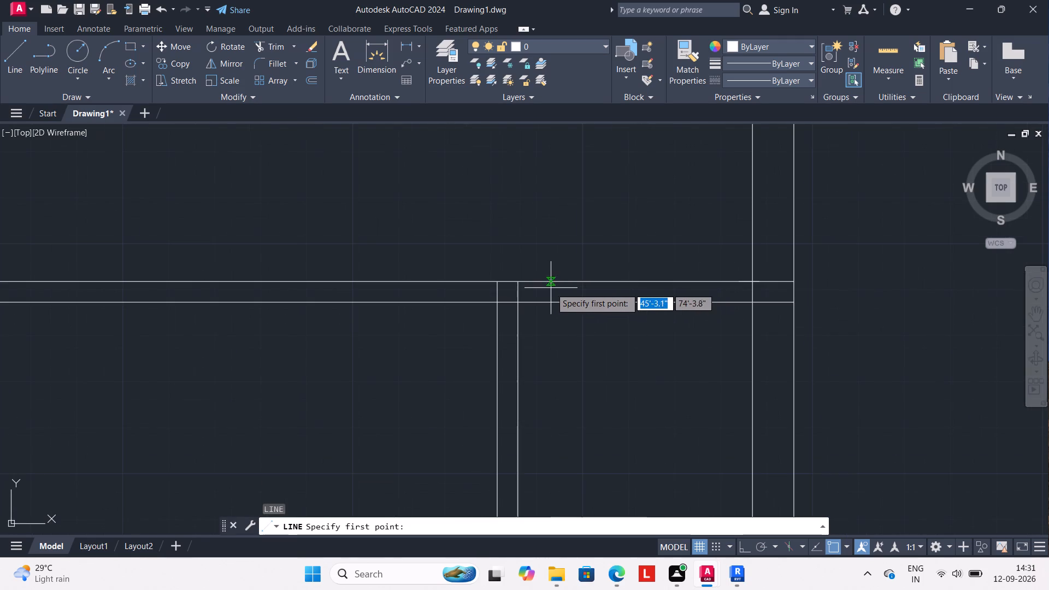
click(520, 284)
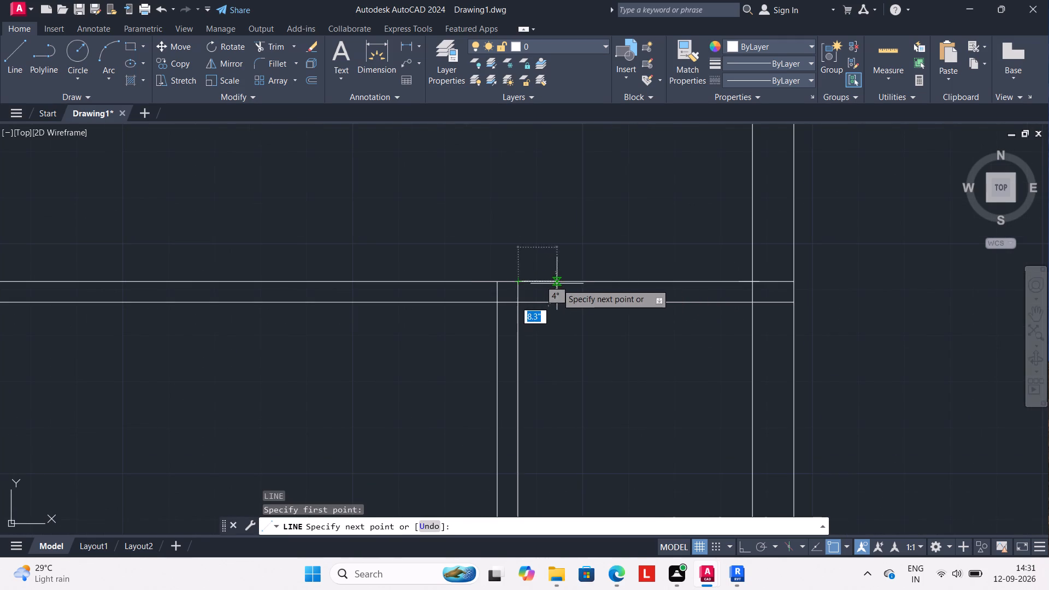
text(6")
key(Return)
click(545, 301)
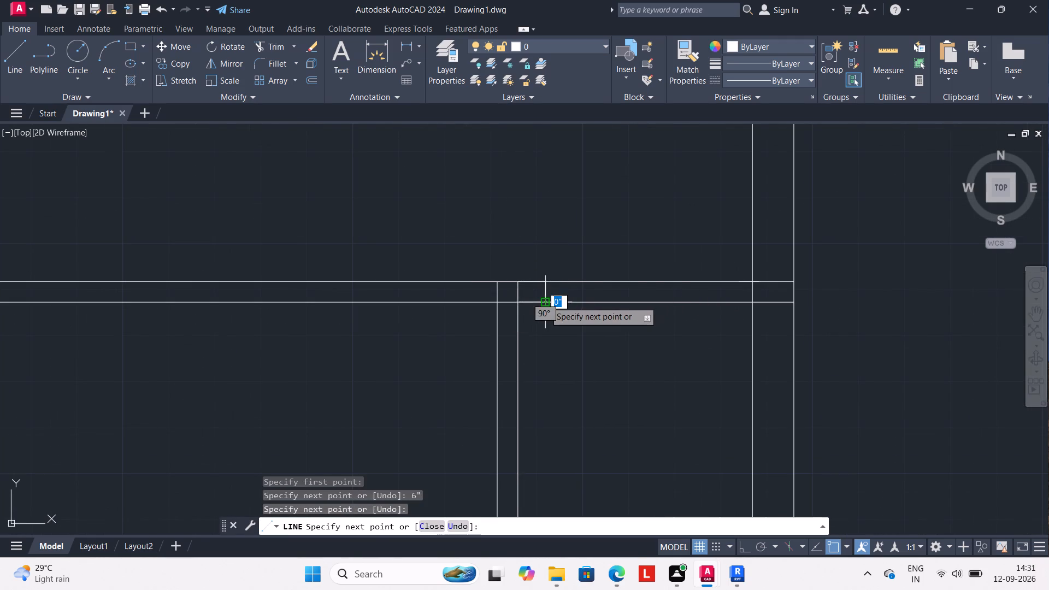
key(Escape)
Offset the short line across the right cross wall 2'6" to the right to mark a door opening.
key(o)
key(Return)
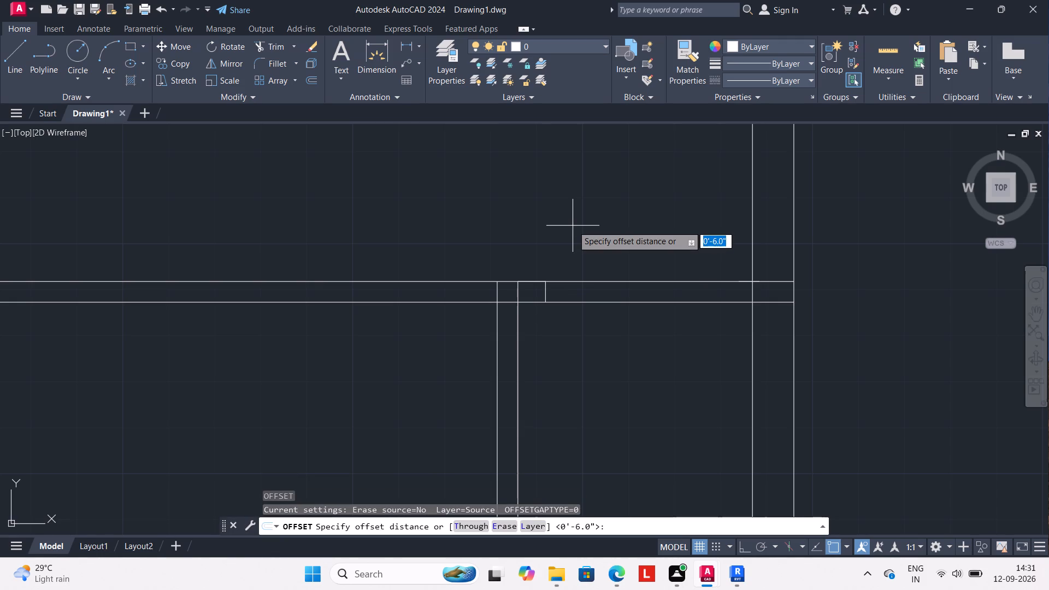
text(2'6)
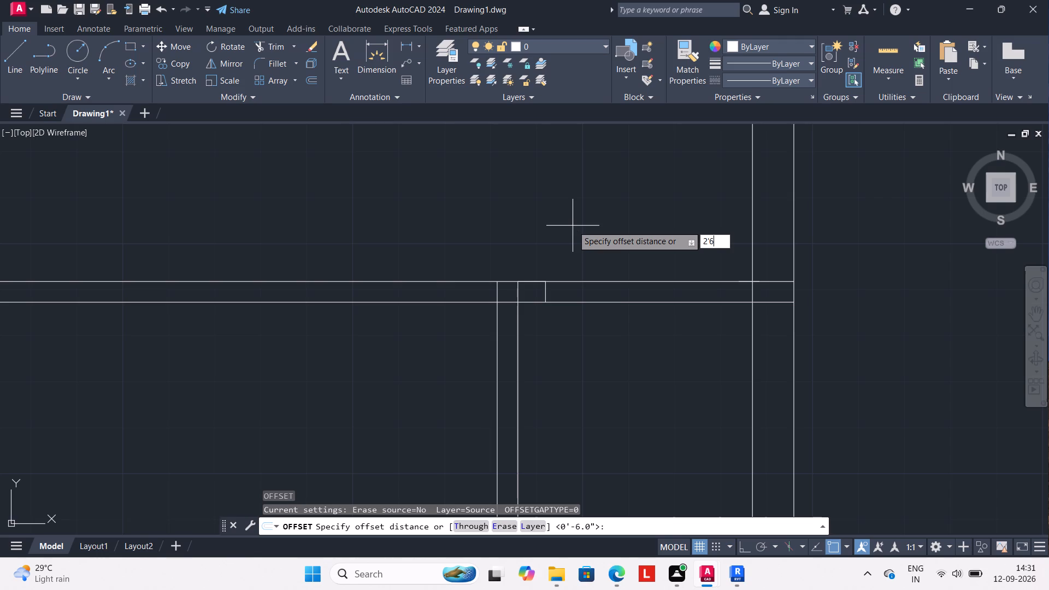
key(shift+quotedbl)
key(Return)
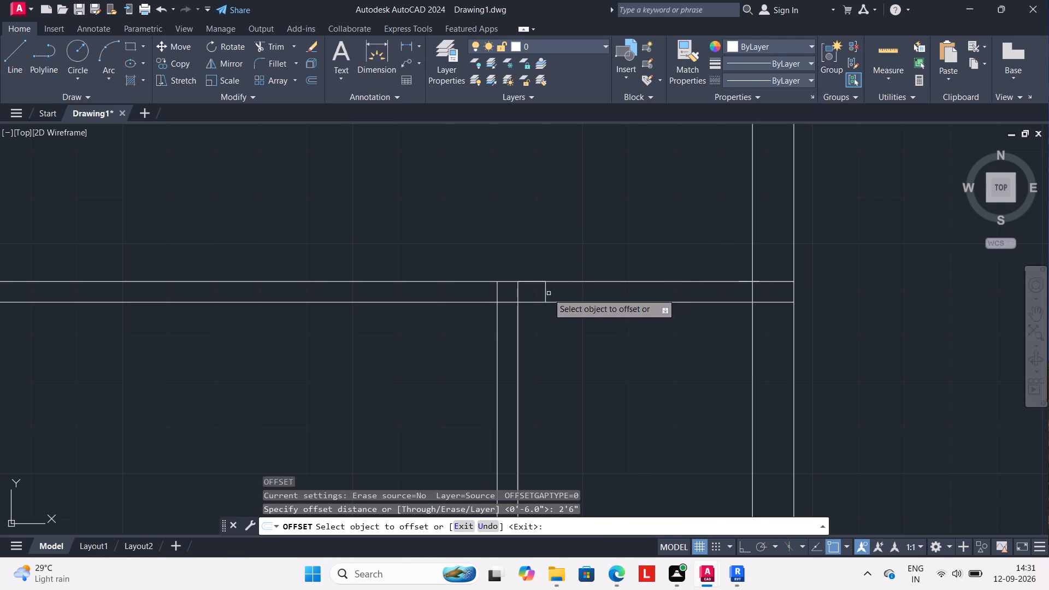
drag(545, 295, 560, 291)
click(596, 292)
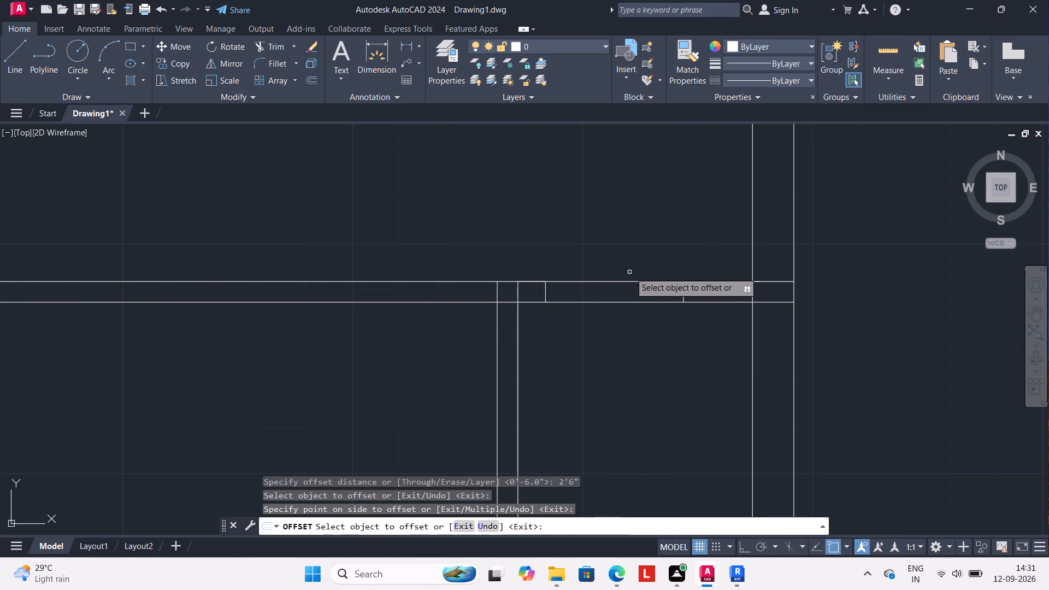
key(Escape)
key(Escape)
Trim both cross wall lines between the two short lines to open the doorway.
text(TR)
key(Return)
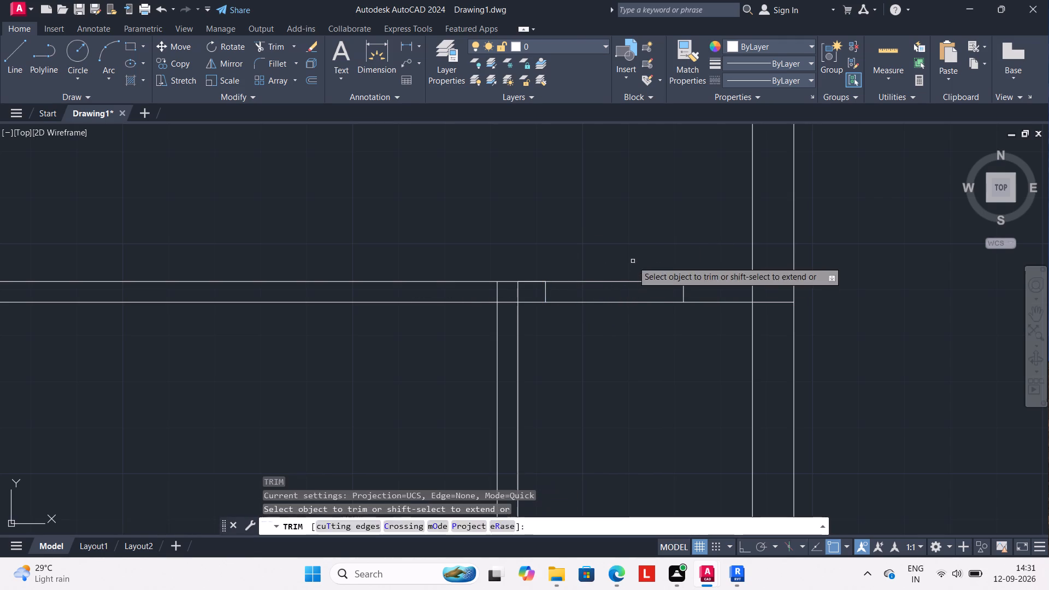
drag(633, 261, 624, 318)
scroll(622, 322, down, 2)
middle_drag(620, 320, 614, 222)
scroll(606, 286, down, 1)
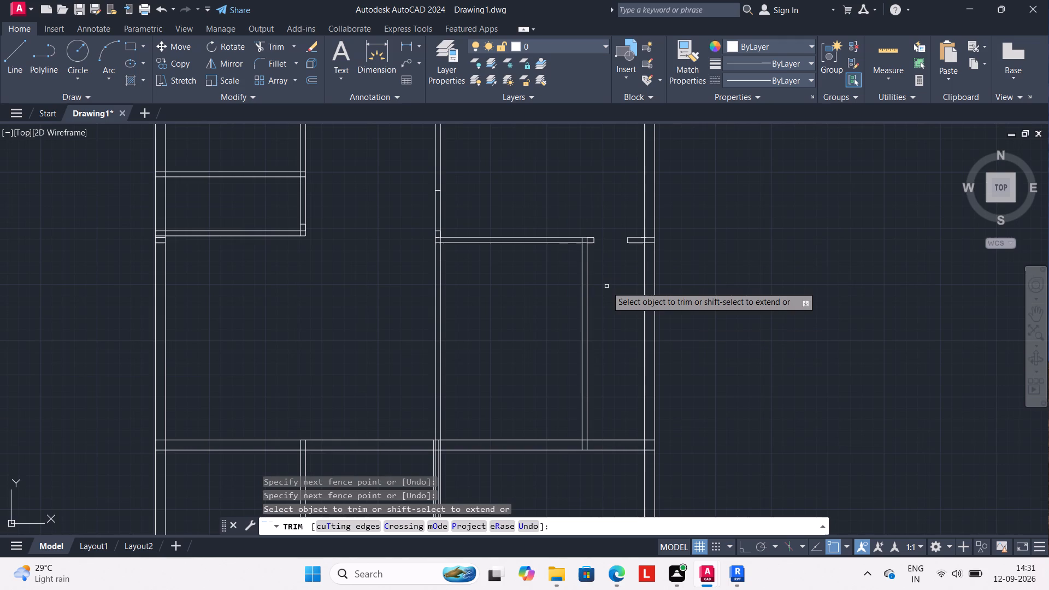
key(Escape)
key(Escape)
key(Escape)
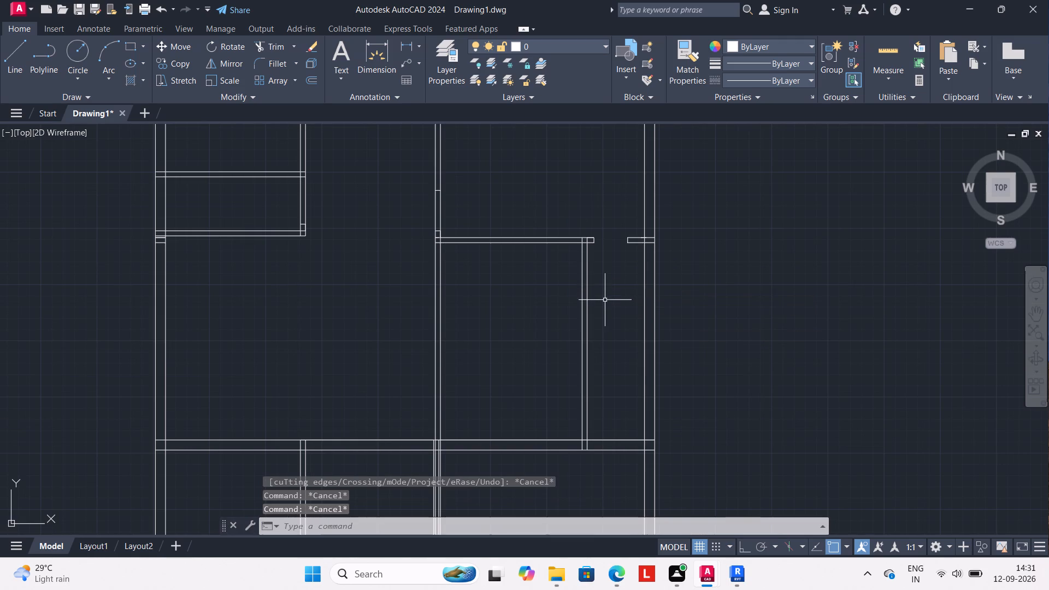
Offset the lower line of the cross wall stub beside the right outer wall 7'3" downward.
middle_drag(605, 300, 603, 266)
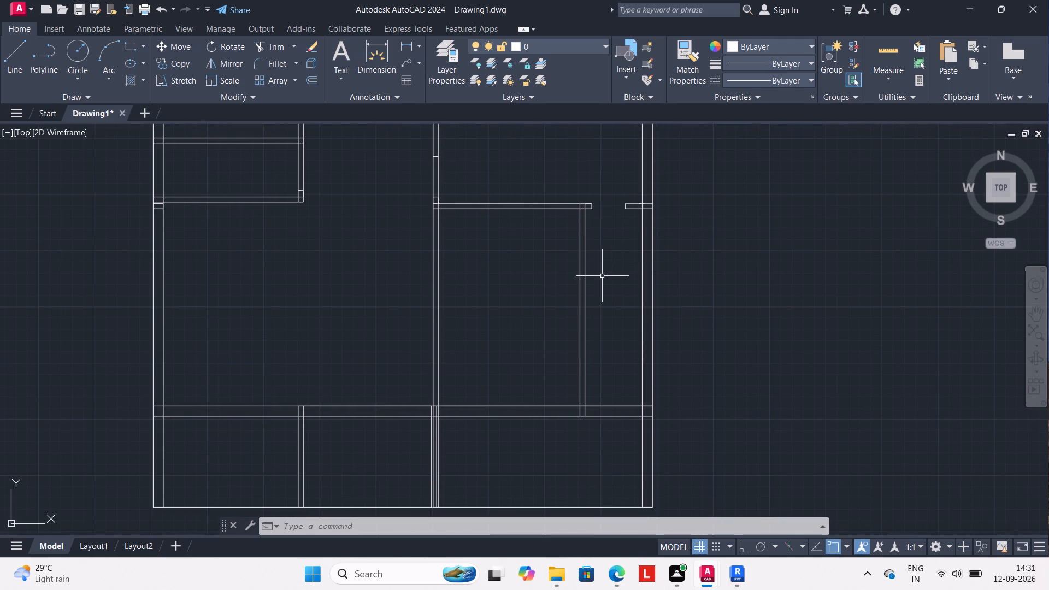
key(o)
key(Return)
text(7')
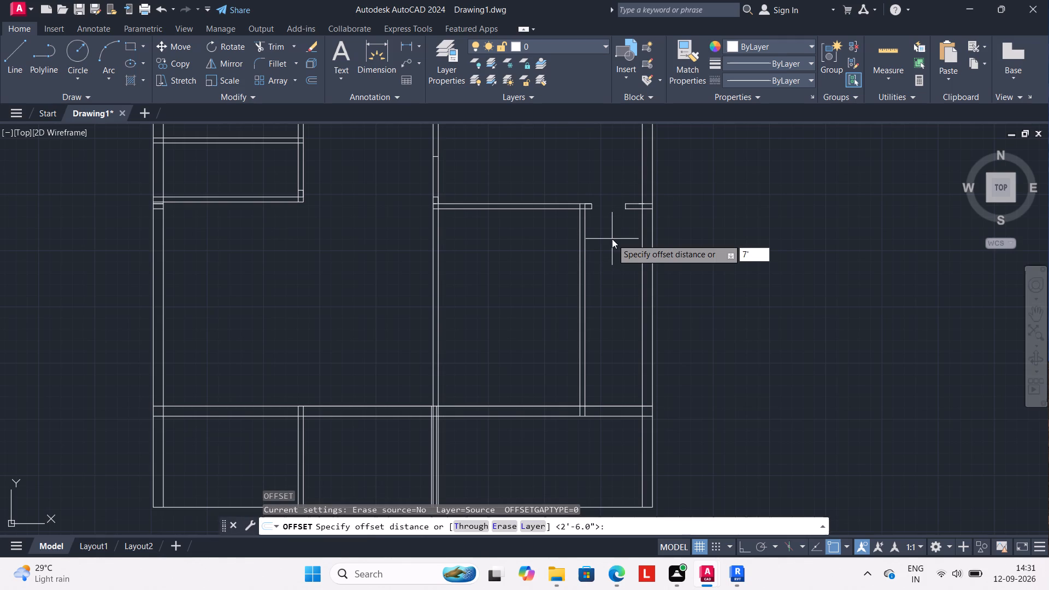
key(4)
key(BackSpace)
key(3)
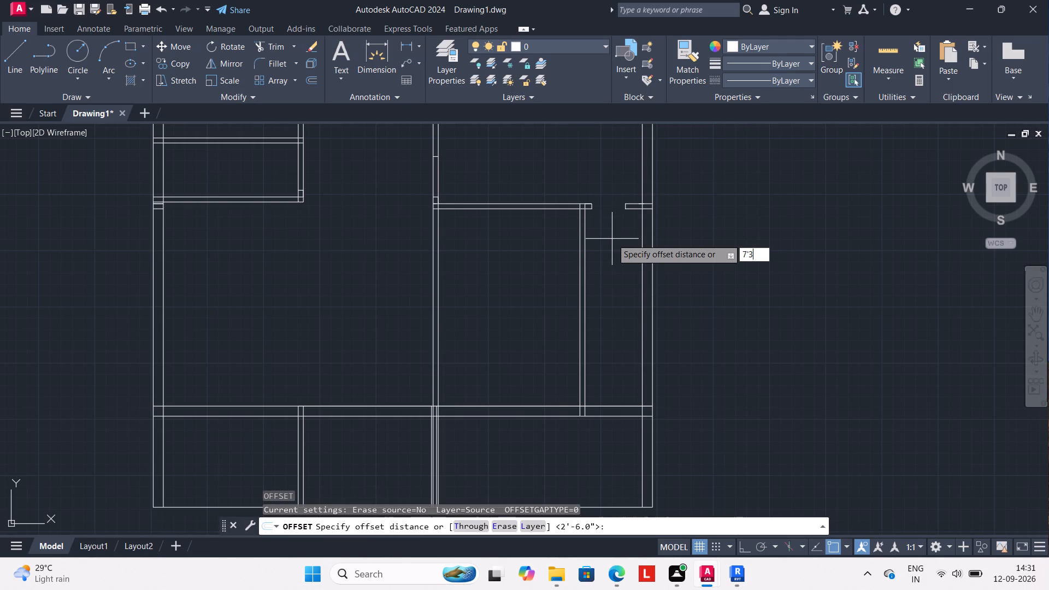
key(shift+quotedbl)
key(Return)
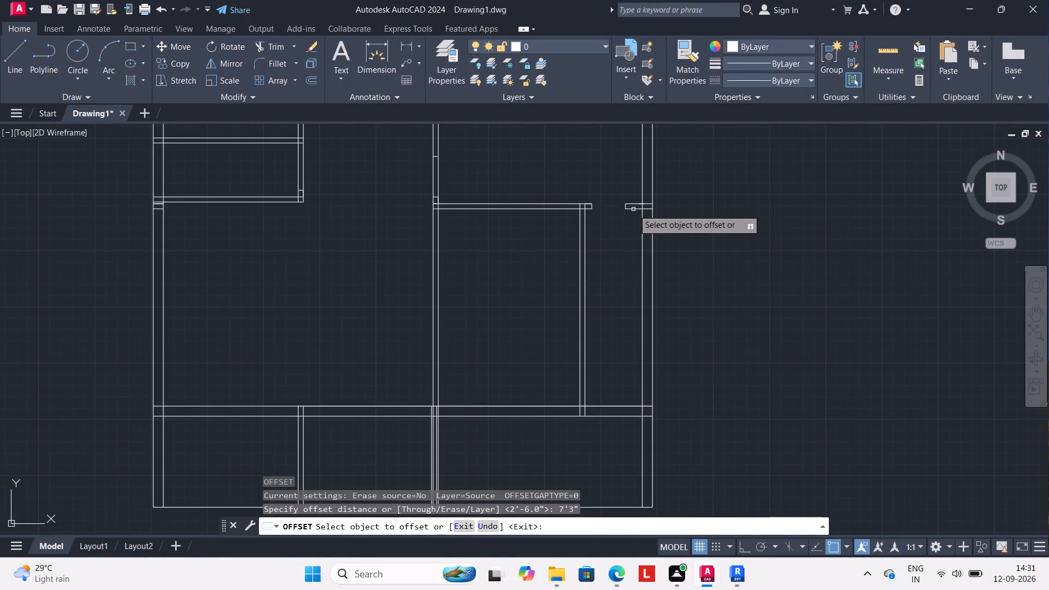
drag(633, 209, 628, 221)
click(621, 235)
key(Escape)
key(Escape)
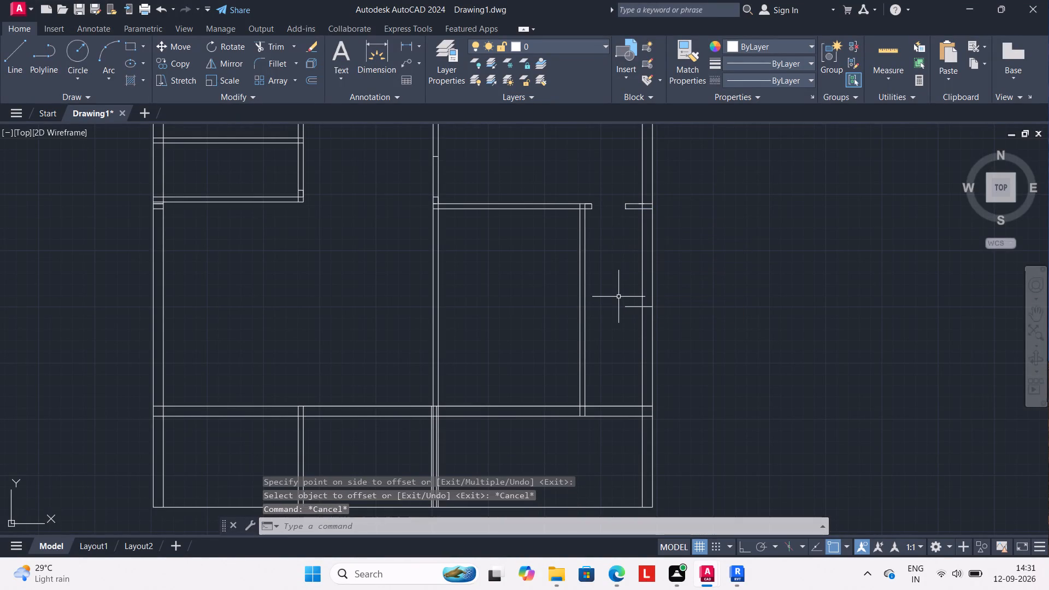
Extend the new horizontal line leftward to the far line of the right-hand rooms' vertical wall.
text(EX)
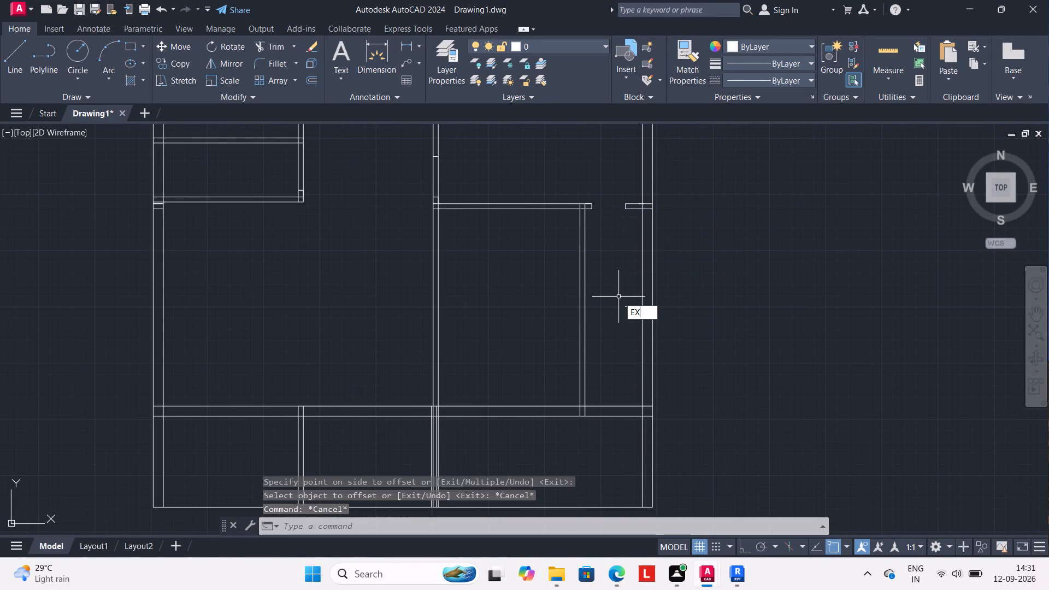
key(Return)
click(626, 305)
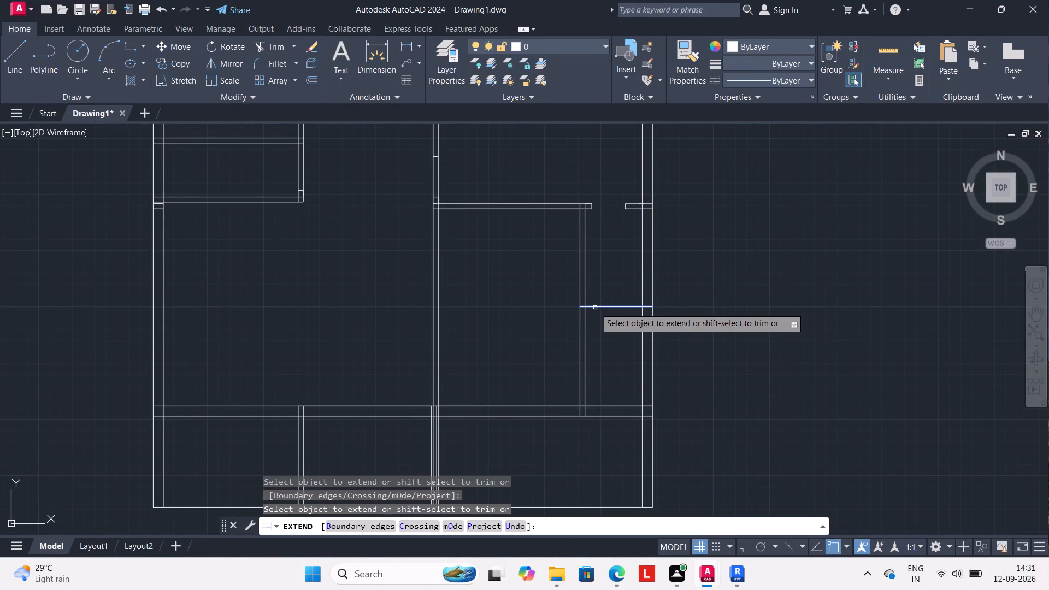
click(595, 308)
key(Escape)
key(Escape)
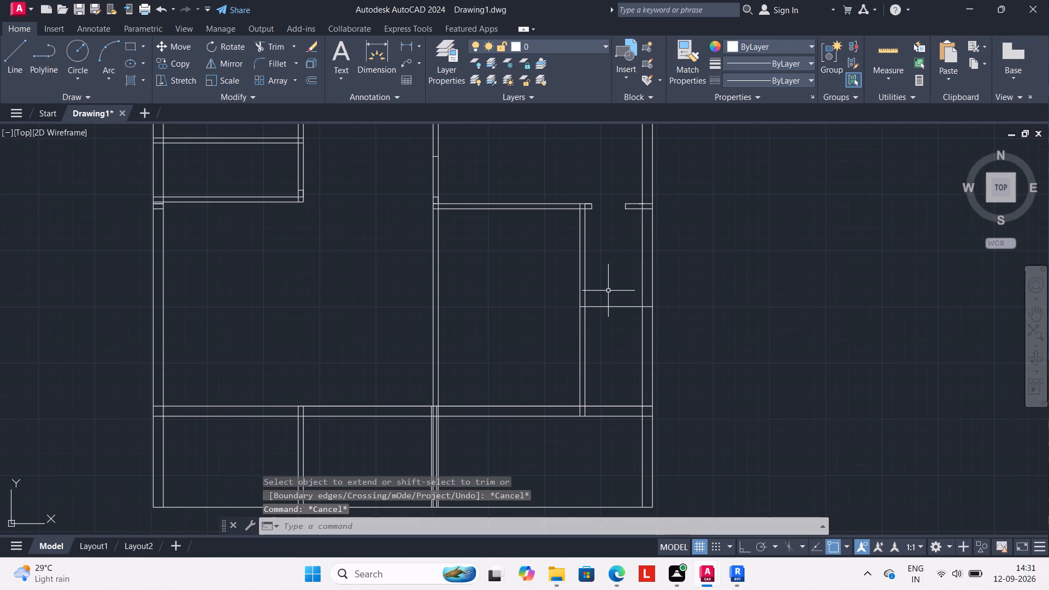
Offset the extended horizontal line 4.5" downward to form a wall.
key(o)
key(Return)
key(4)
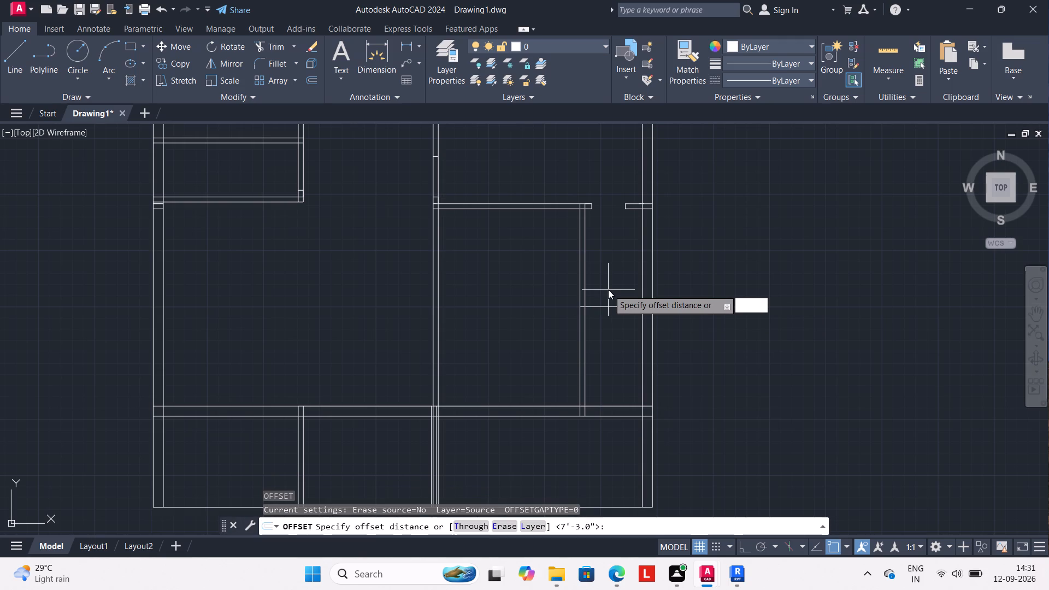
text(.5")
key(Return)
drag(603, 306, 603, 322)
click(603, 322)
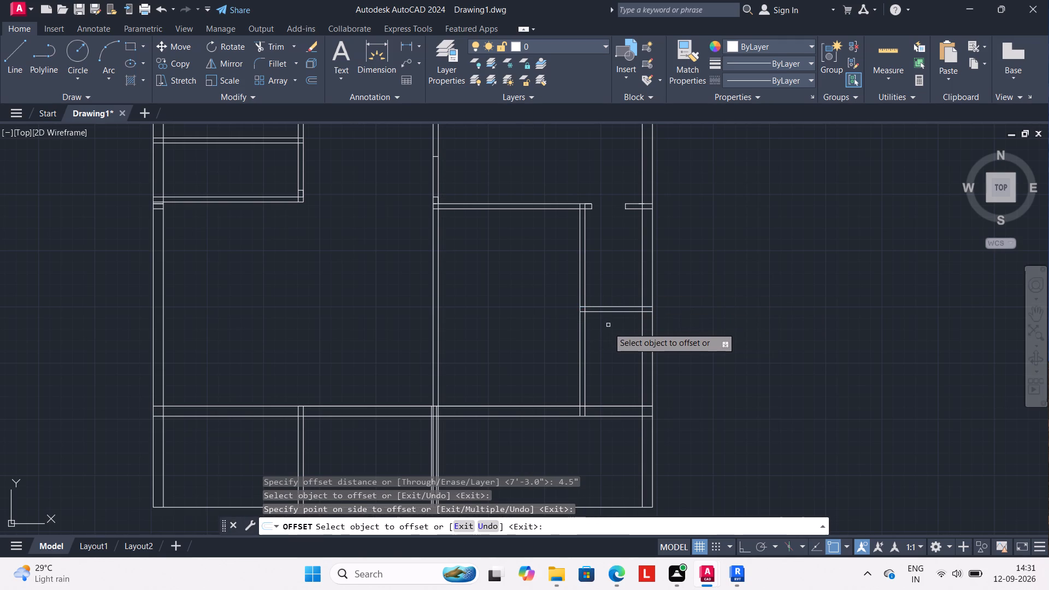
scroll(608, 328, down, 1)
middle_drag(608, 328, 609, 316)
key(Escape)
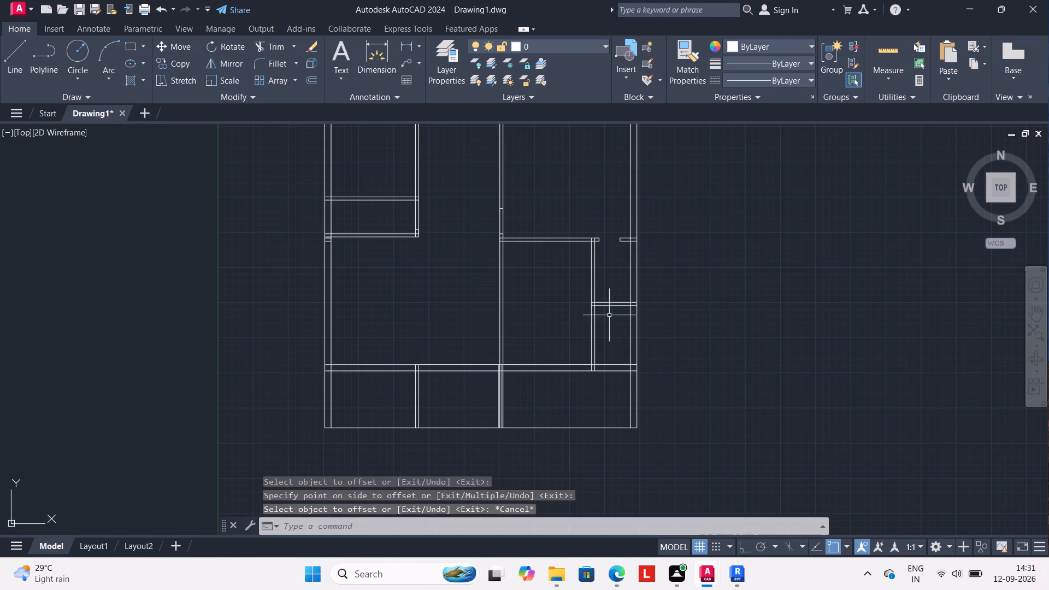
key(Escape)
key(Escape)
Draw a line 6" down the vertical wall's right line from the new wall's lower corner, continuing left across the vertical wall.
scroll(607, 314, up, 2)
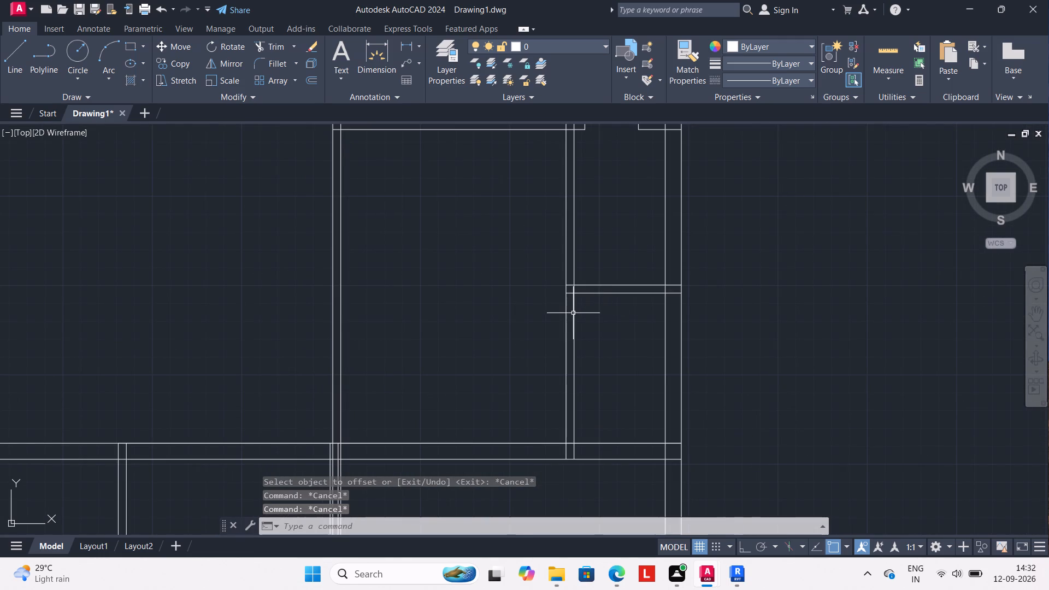
key(l)
key(Return)
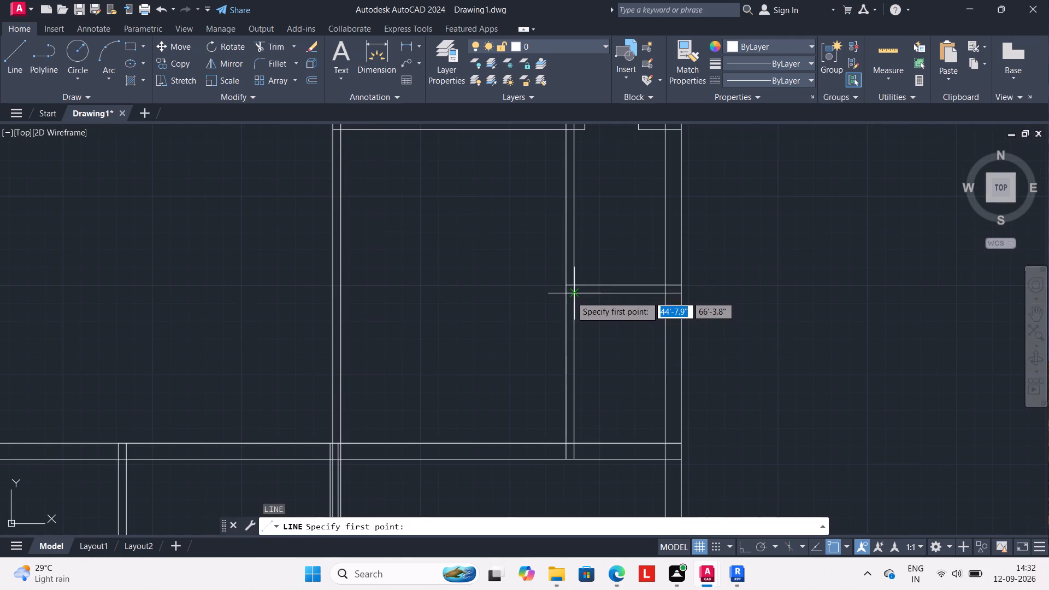
click(571, 296)
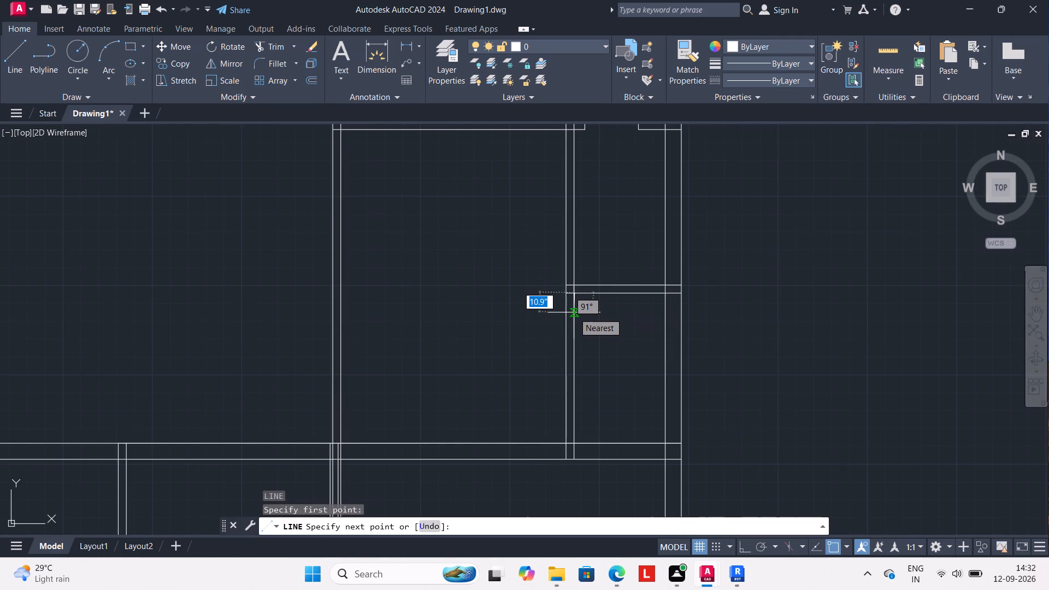
text(6")
key(Return)
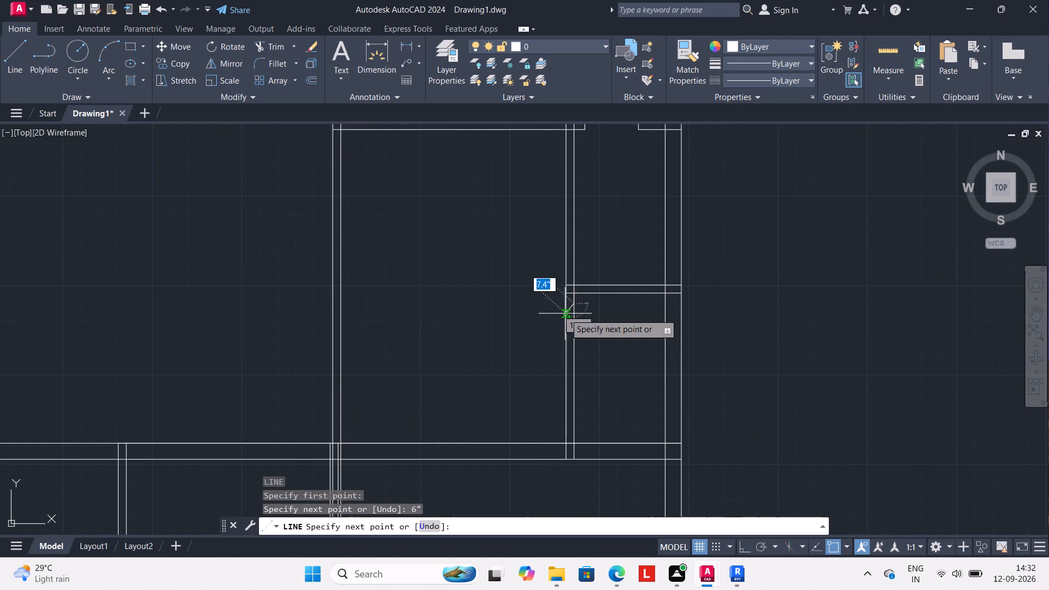
click(567, 301)
key(Escape)
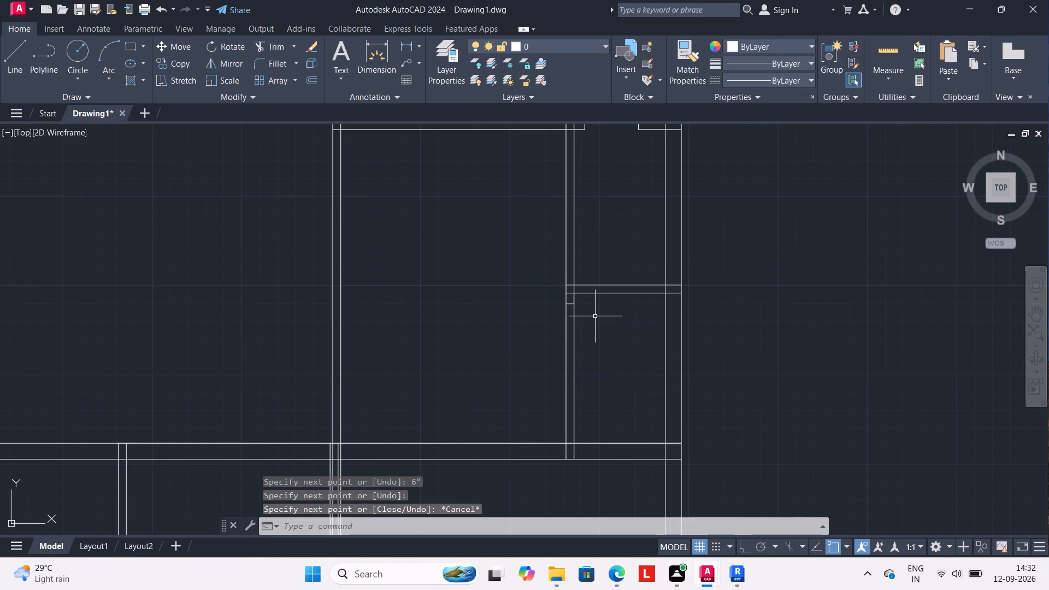
Offset the short line across the right-hand rooms' vertical wall 2'6" downward to mark the door opening.
key(o)
key(Return)
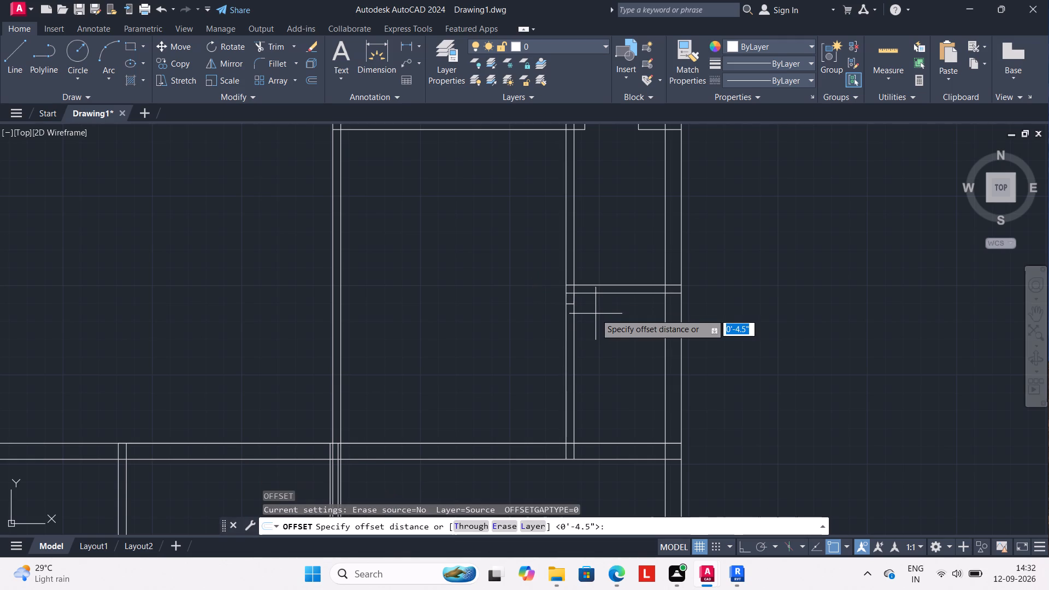
key(2)
text('6")
key(Return)
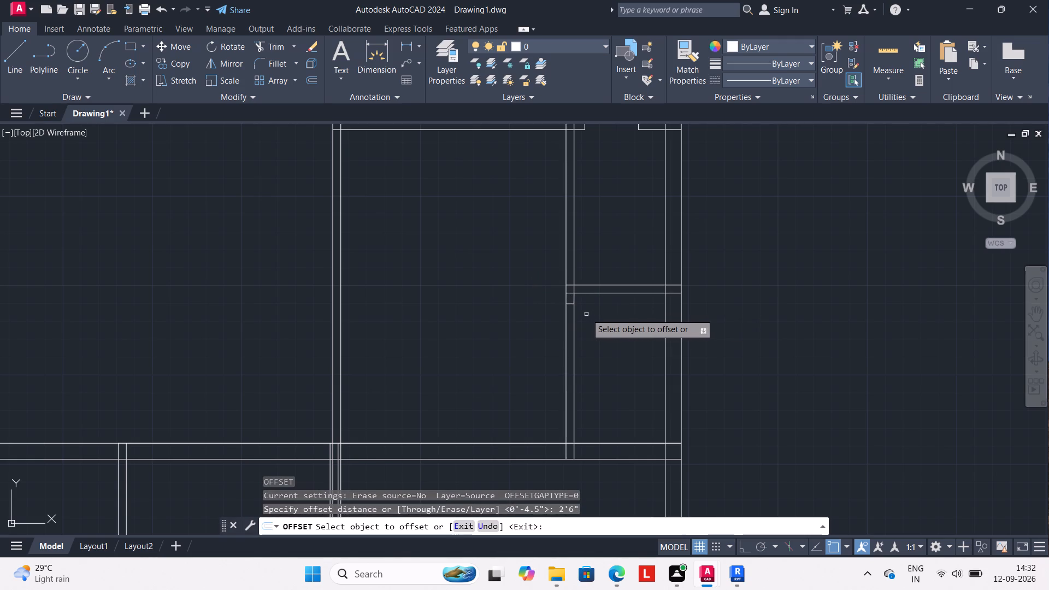
scroll(584, 313, up, 2)
drag(547, 290, 549, 296)
click(557, 320)
scroll(609, 328, down, 1)
middle_drag(609, 328, 608, 303)
key(Escape)
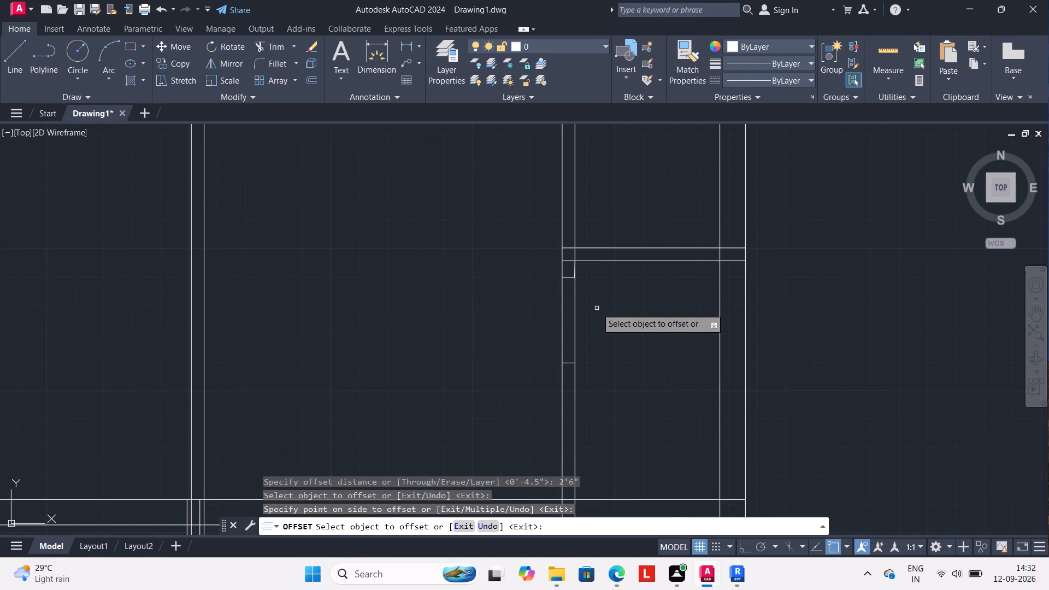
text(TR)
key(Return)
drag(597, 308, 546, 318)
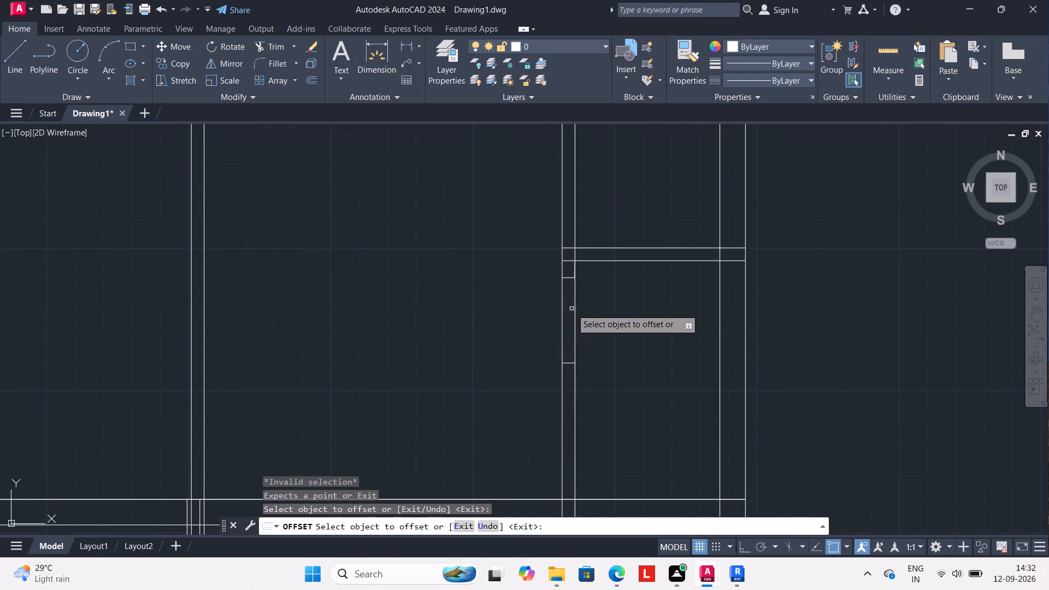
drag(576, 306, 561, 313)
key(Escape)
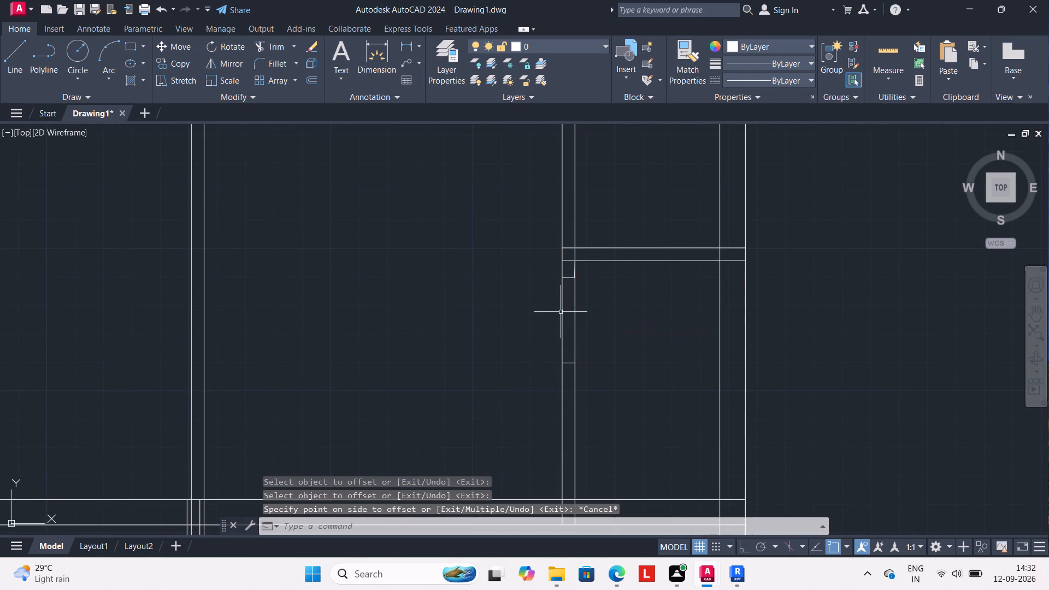
Trim both lines of the right-hand rooms' vertical wall between the two short jamb lines to cut the door opening.
text(TR)
key(Return)
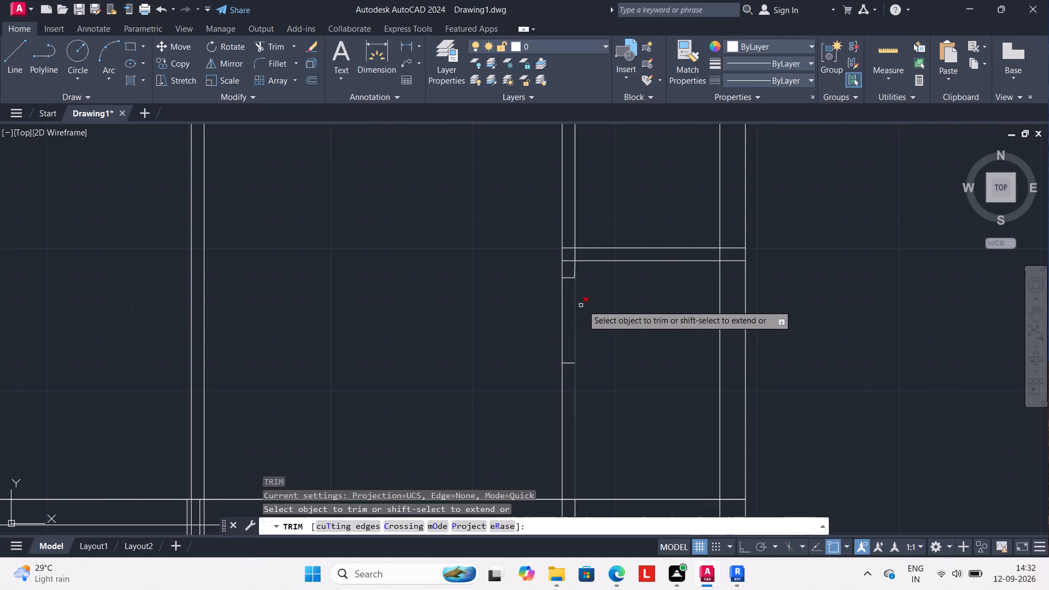
drag(585, 304, 561, 317)
scroll(557, 319, down, 1)
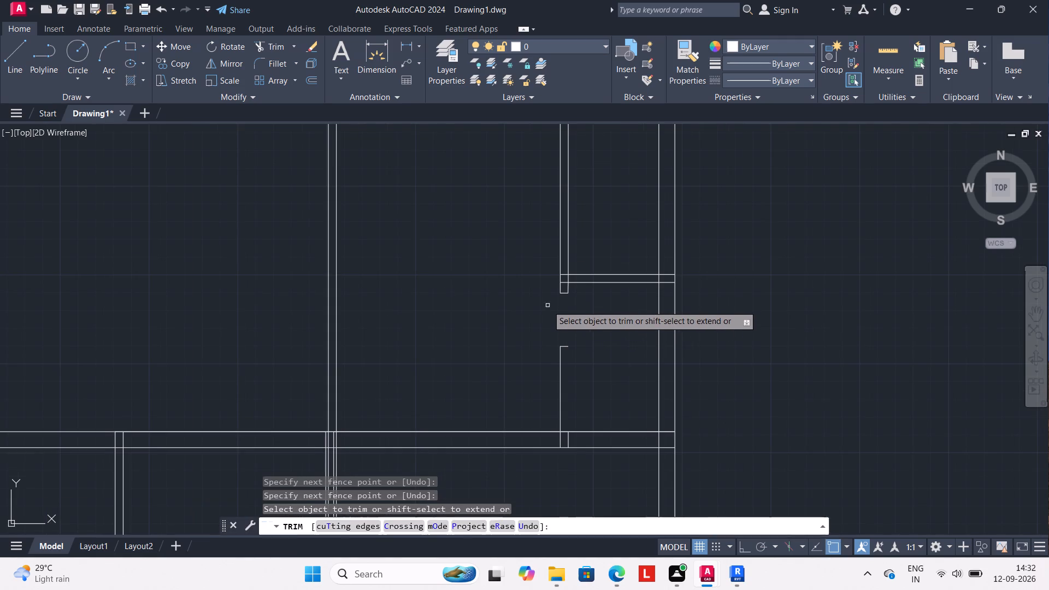
middle_drag(547, 305, 538, 311)
key(Escape)
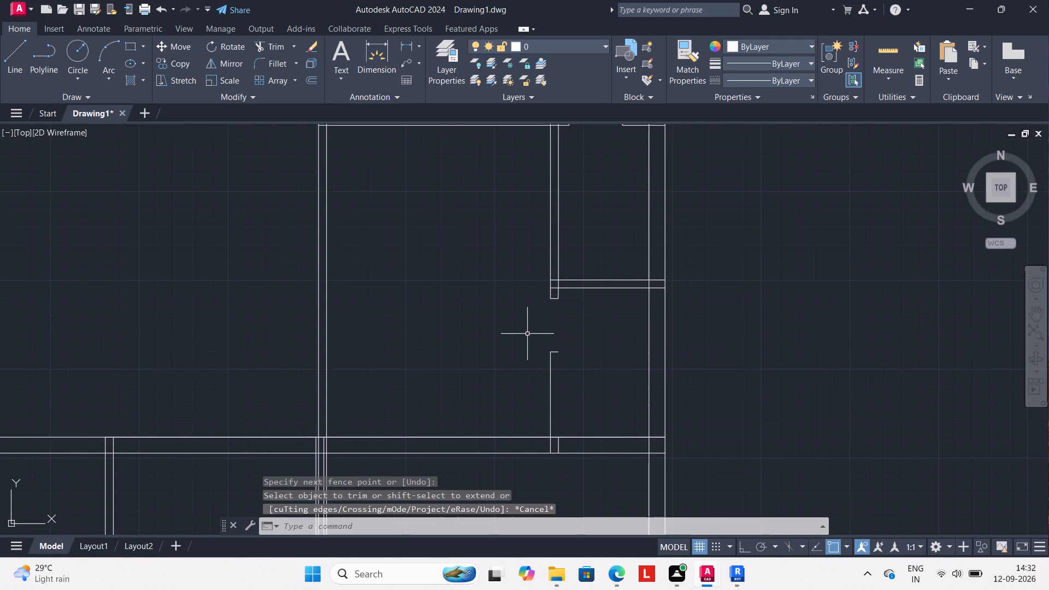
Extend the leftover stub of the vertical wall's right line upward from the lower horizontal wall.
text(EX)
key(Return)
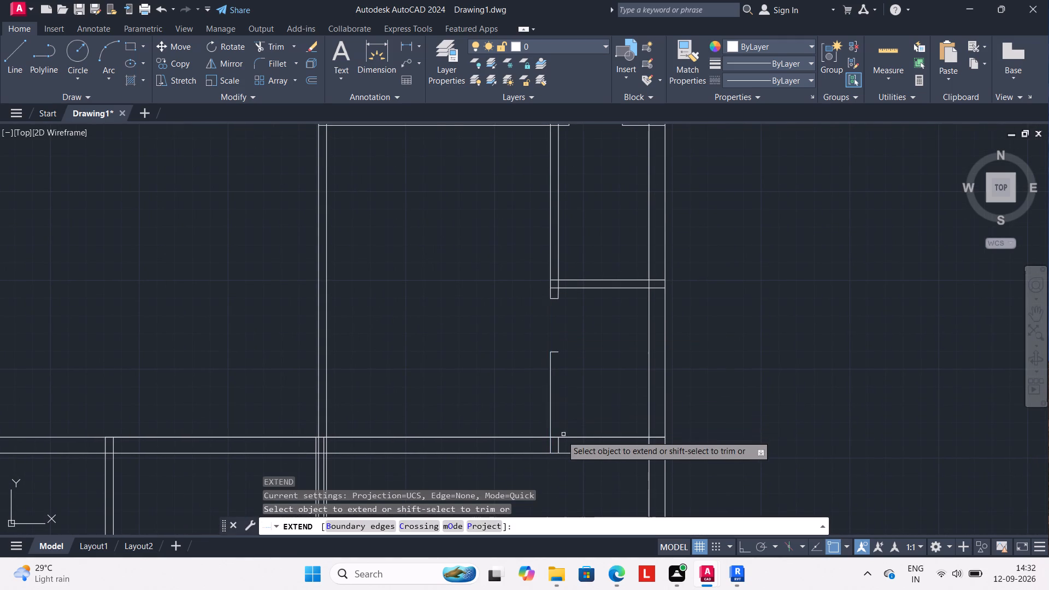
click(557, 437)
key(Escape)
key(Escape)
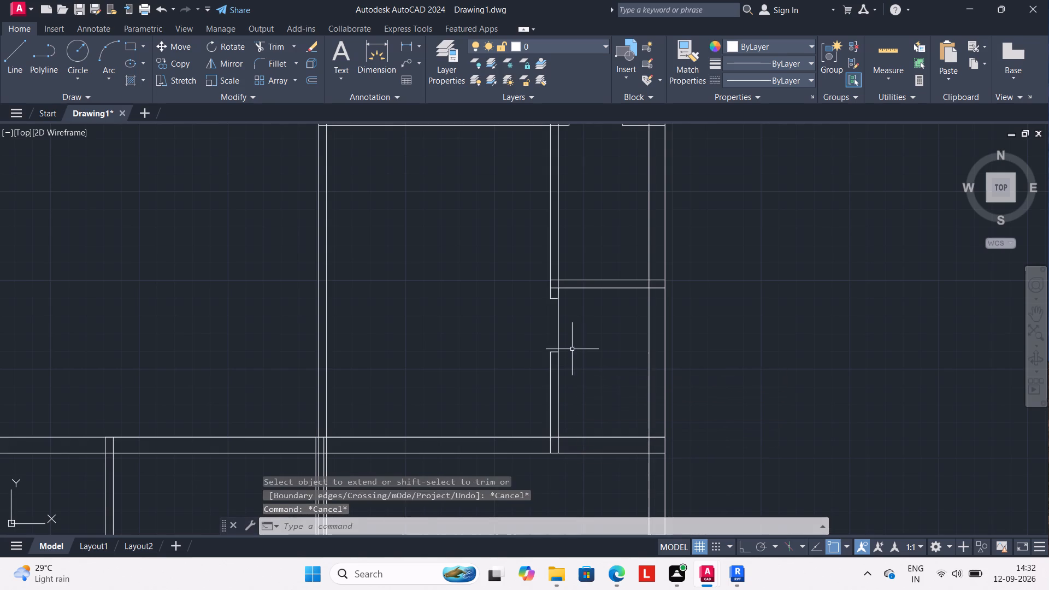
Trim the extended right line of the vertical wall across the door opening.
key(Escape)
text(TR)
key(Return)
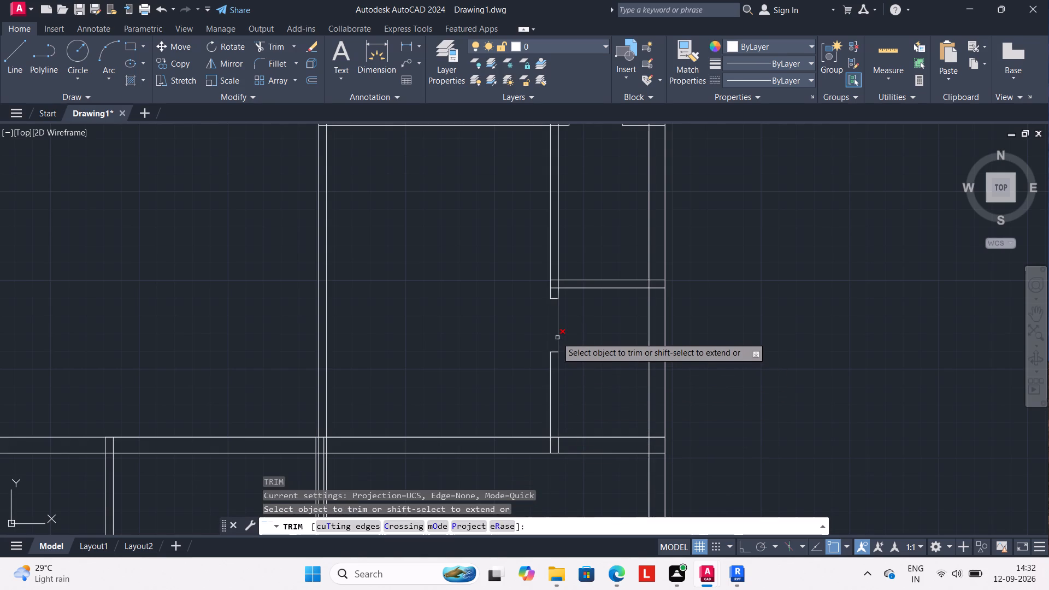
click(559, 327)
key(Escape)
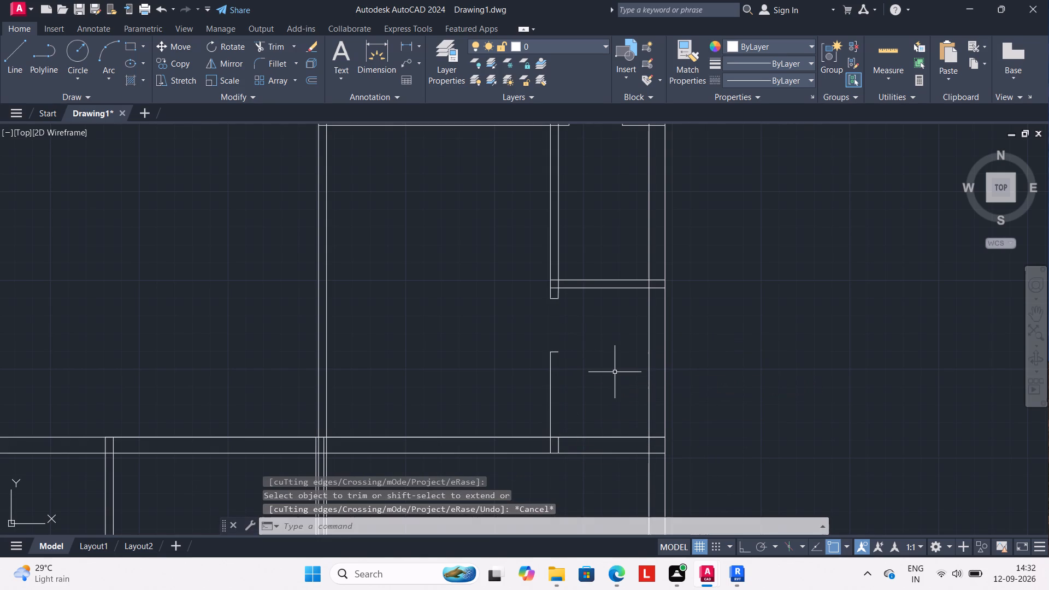
Draw a line from the lower horizontal wall's upper line up to the right end of the opening's lower jamb.
key(l)
key(Return)
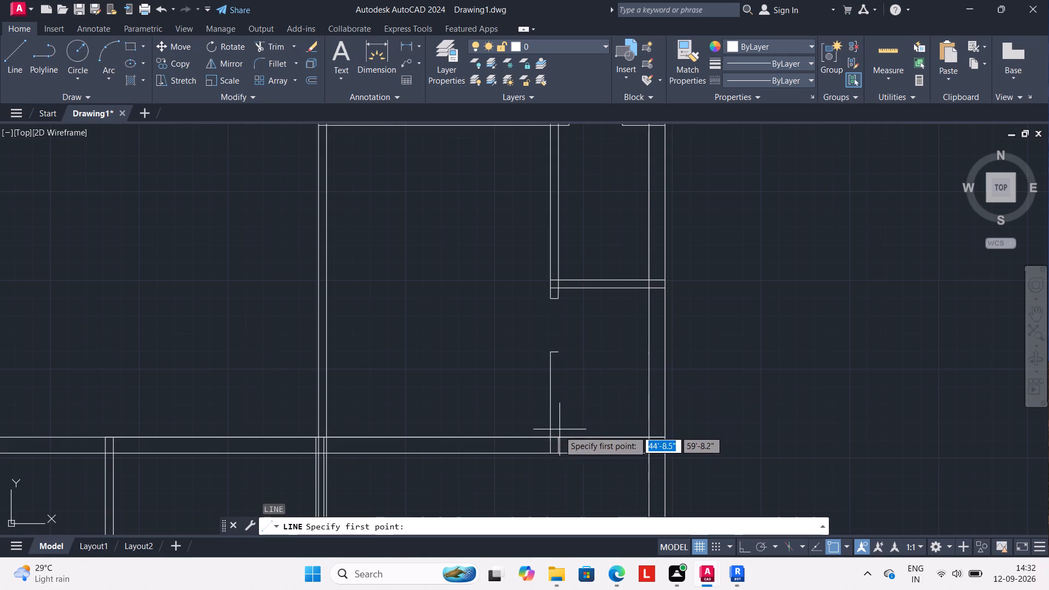
drag(558, 435, 559, 426)
click(558, 356)
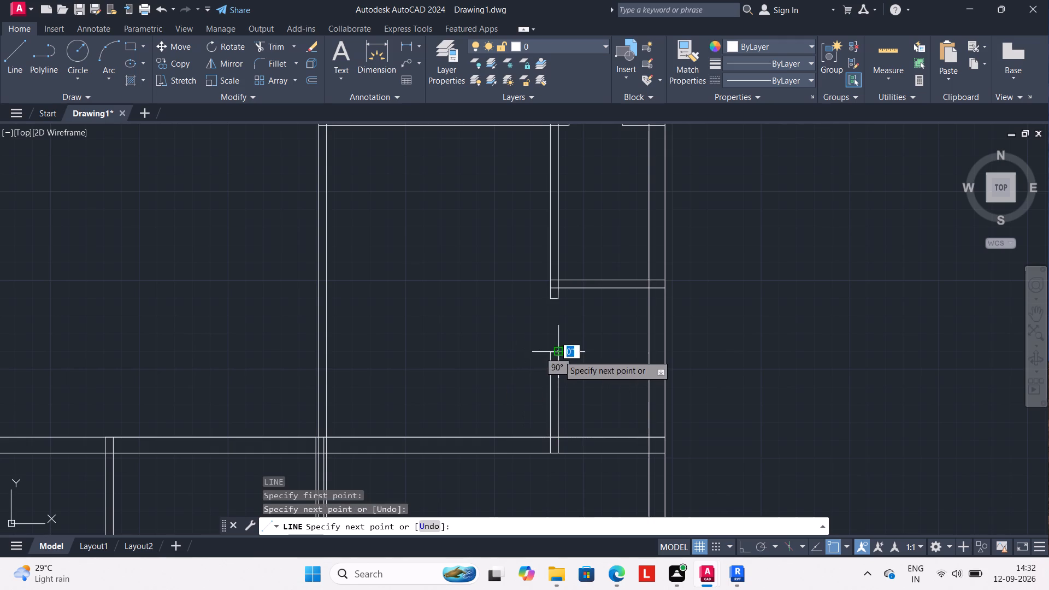
key(Escape)
Trim both lines of the left-hand rooms' vertical wall between its lower jamb line and the cross wall above.
scroll(557, 368, down, 3)
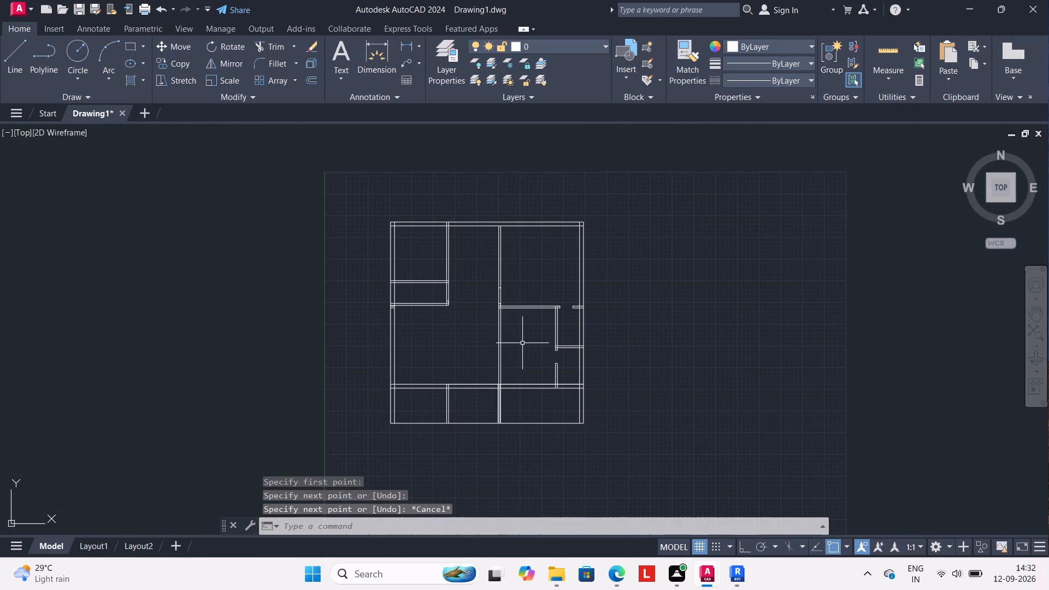
middle_click(522, 343)
key(Escape)
middle_drag(523, 343, 550, 343)
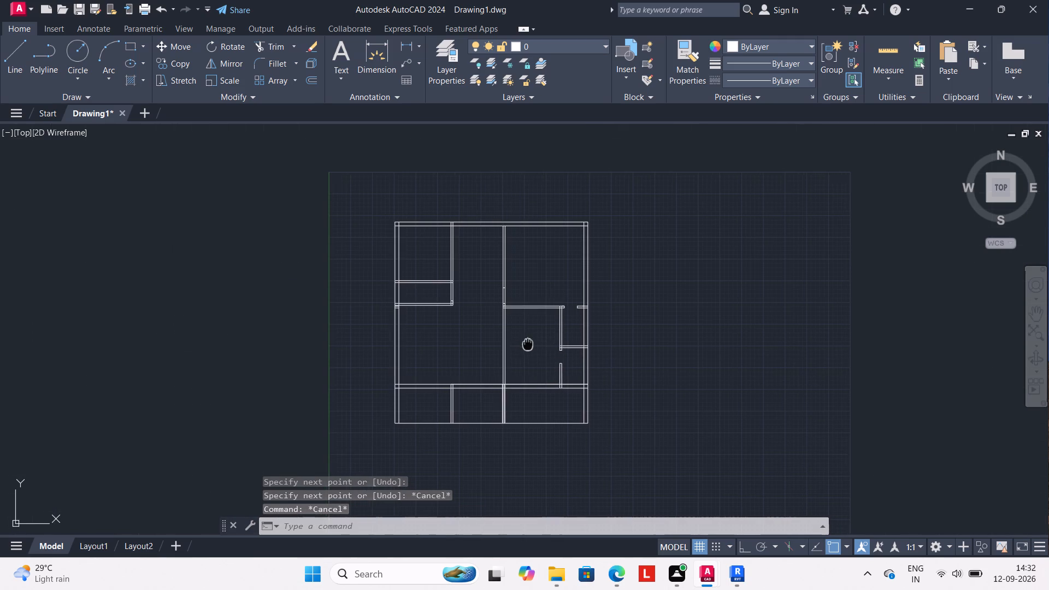
middle_drag(550, 343, 590, 343)
scroll(590, 343, up, 1)
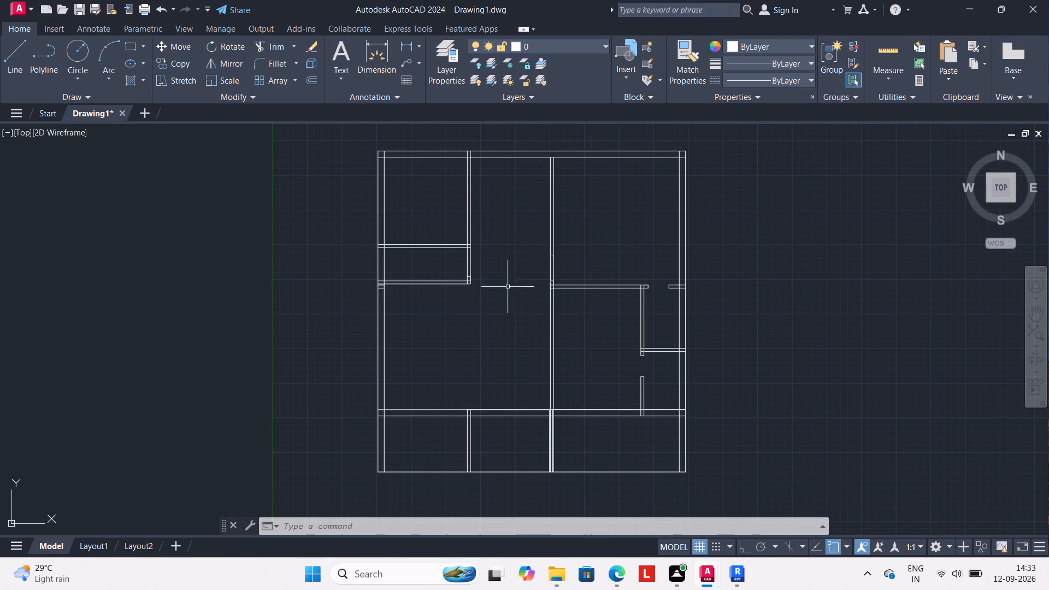
scroll(473, 273, up, 2)
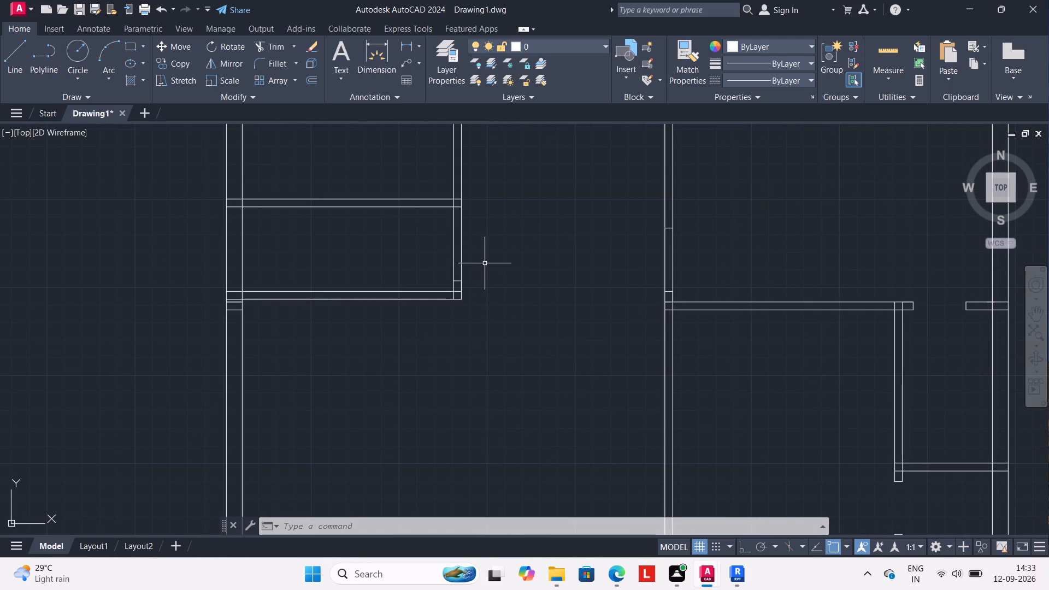
key(Escape)
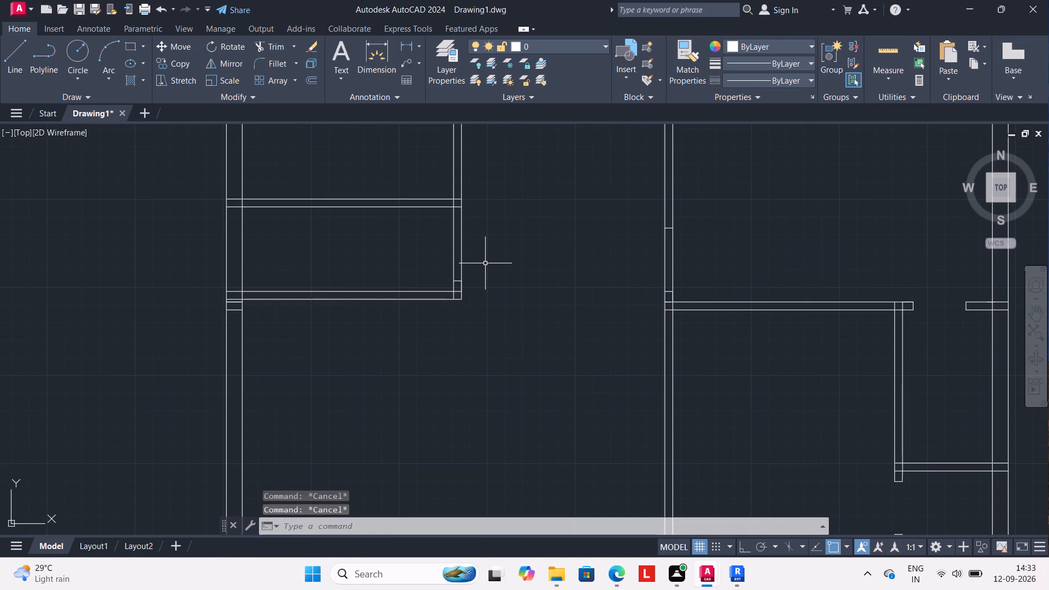
text(TR)
key(Return)
drag(485, 257, 445, 260)
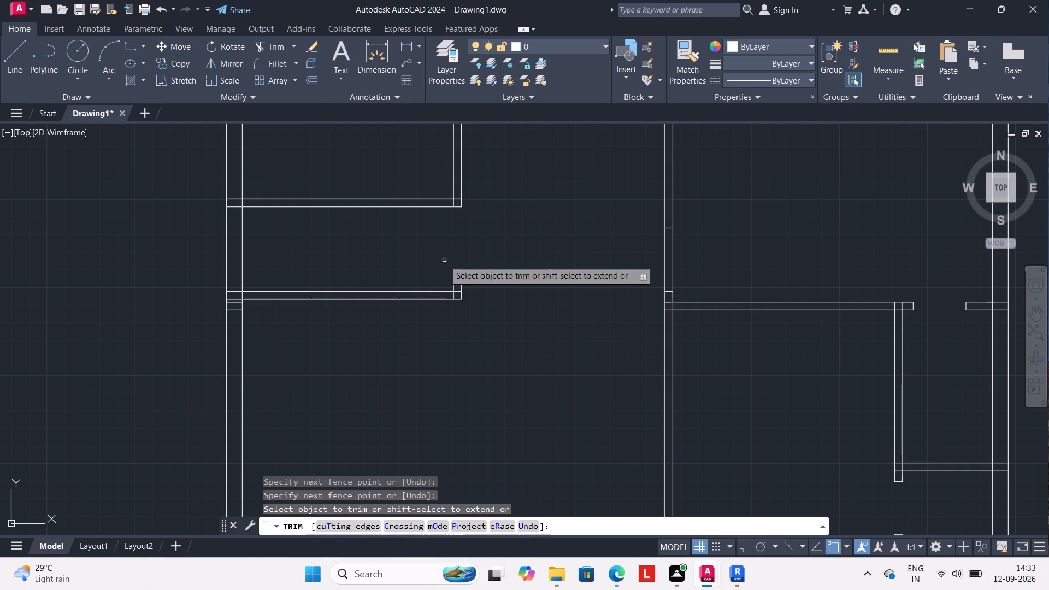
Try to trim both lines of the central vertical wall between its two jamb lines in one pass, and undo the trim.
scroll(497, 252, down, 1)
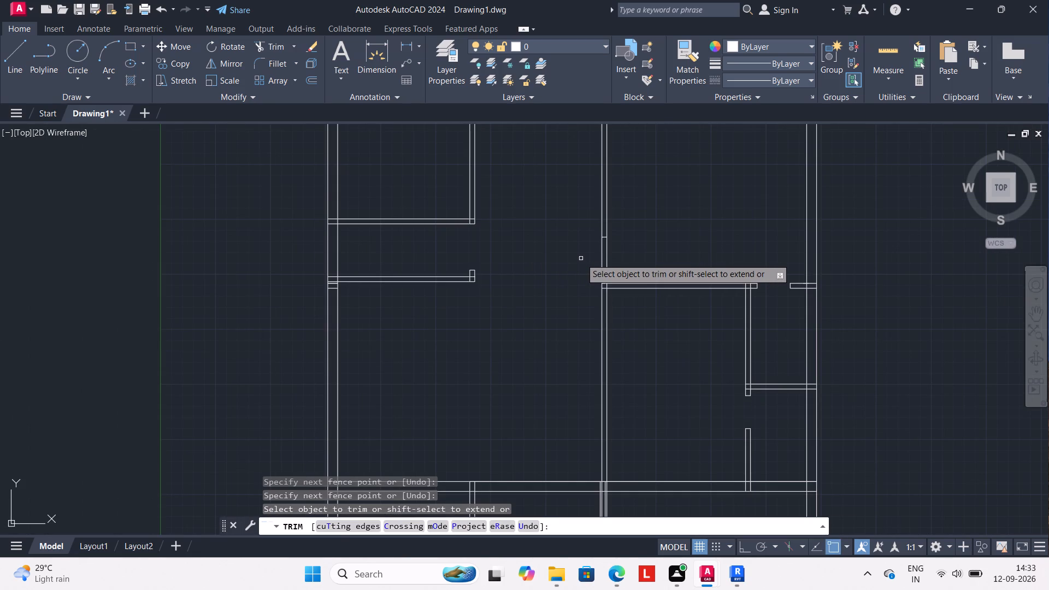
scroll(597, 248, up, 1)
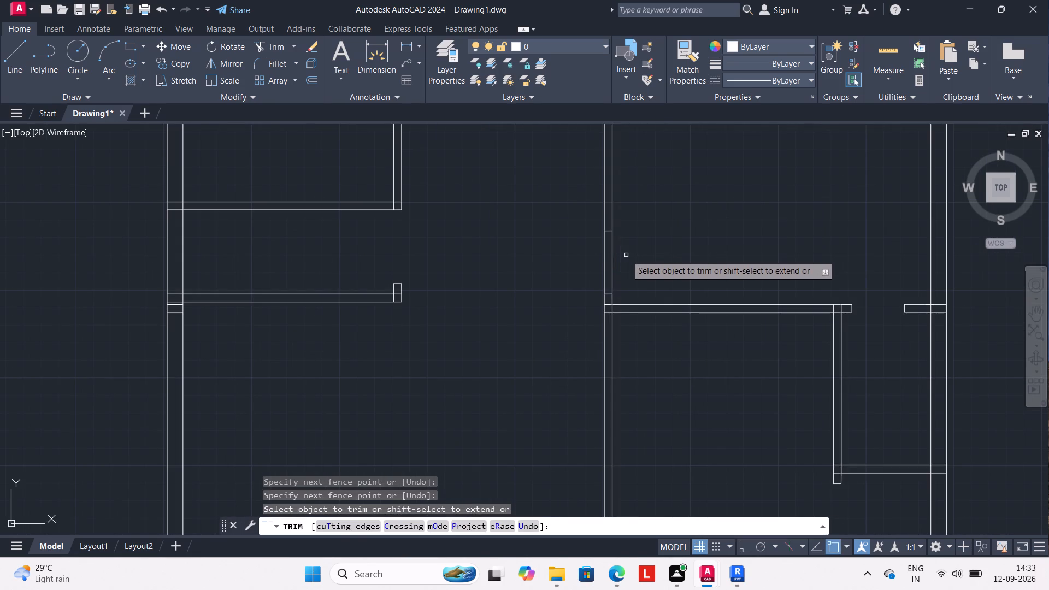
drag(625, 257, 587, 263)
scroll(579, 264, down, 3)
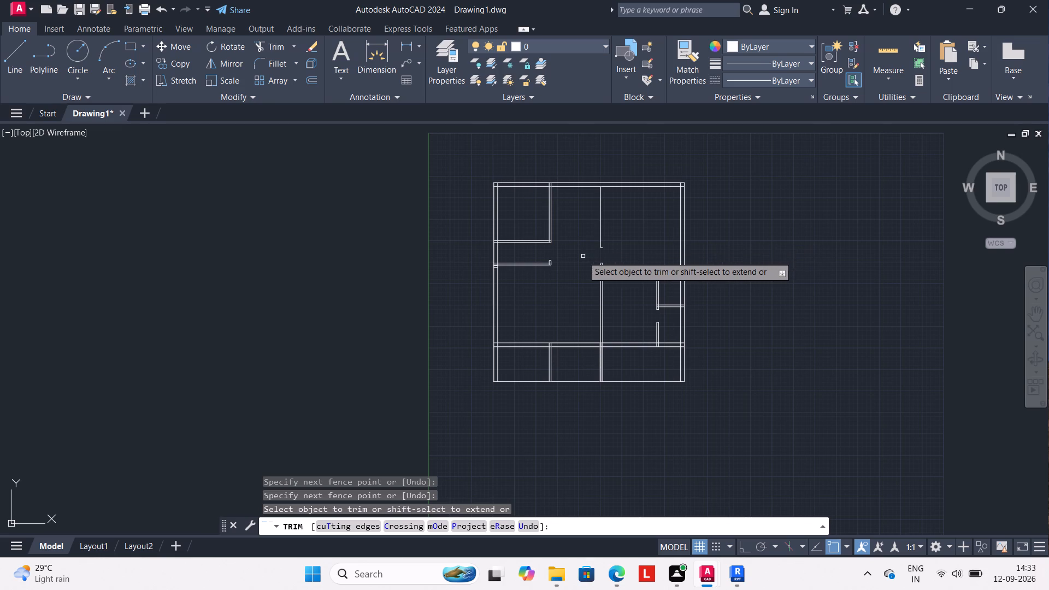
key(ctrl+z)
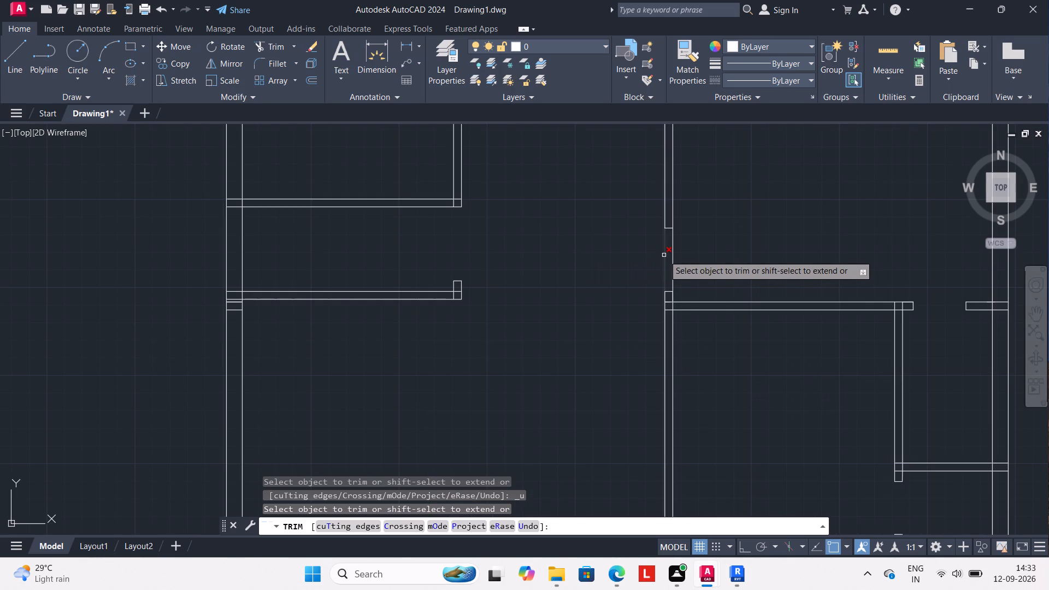
Trim the left and right lines of the central vertical wall individually between its two jamb lines to cut the door opening.
click(664, 255)
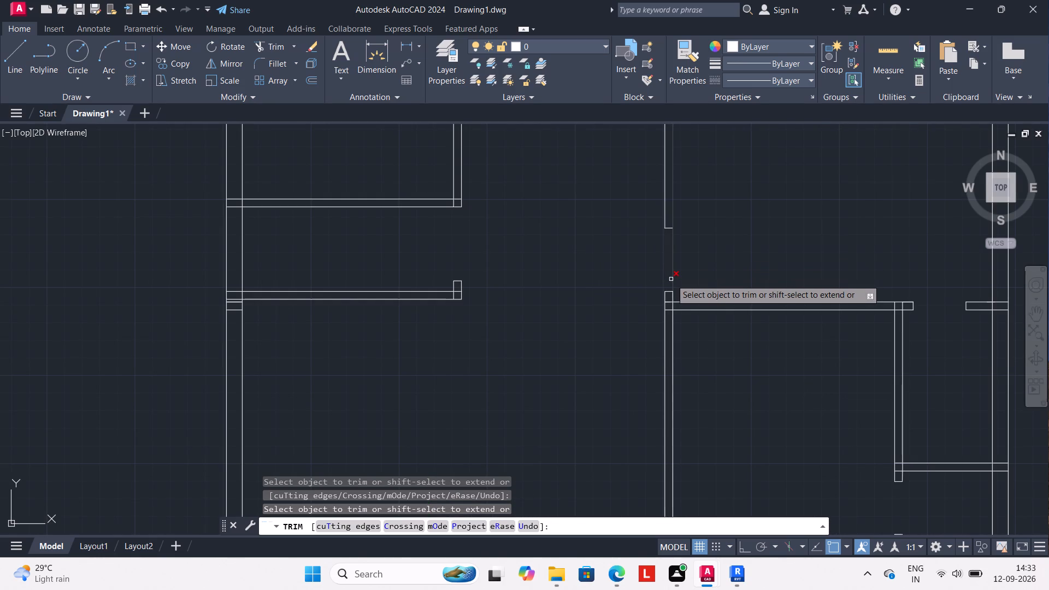
click(671, 279)
scroll(680, 265, down, 2)
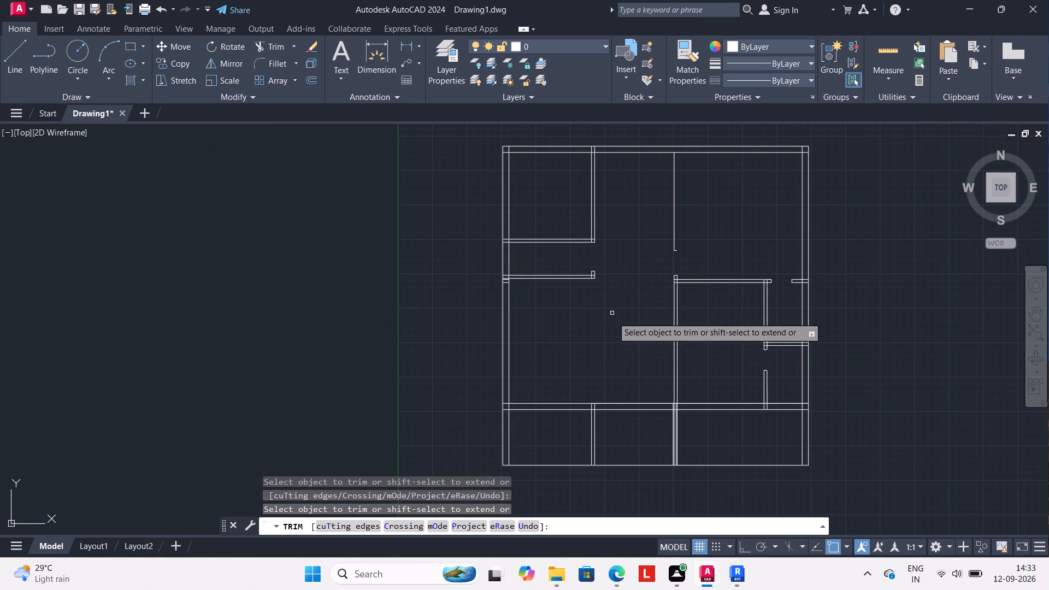
middle_drag(637, 374, 641, 362)
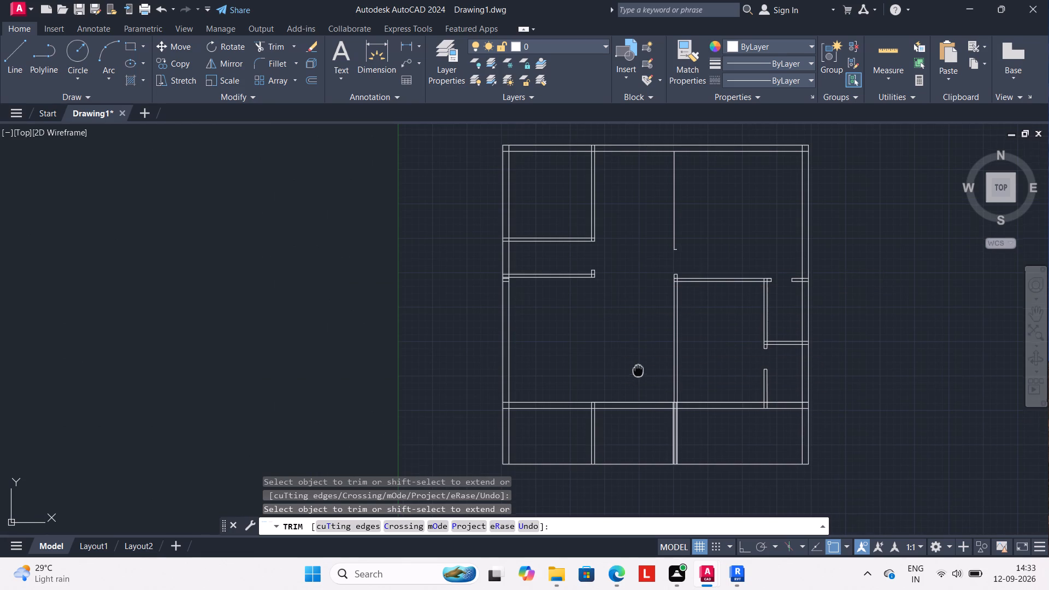
middle_drag(641, 362, 645, 355)
scroll(645, 355, down, 1)
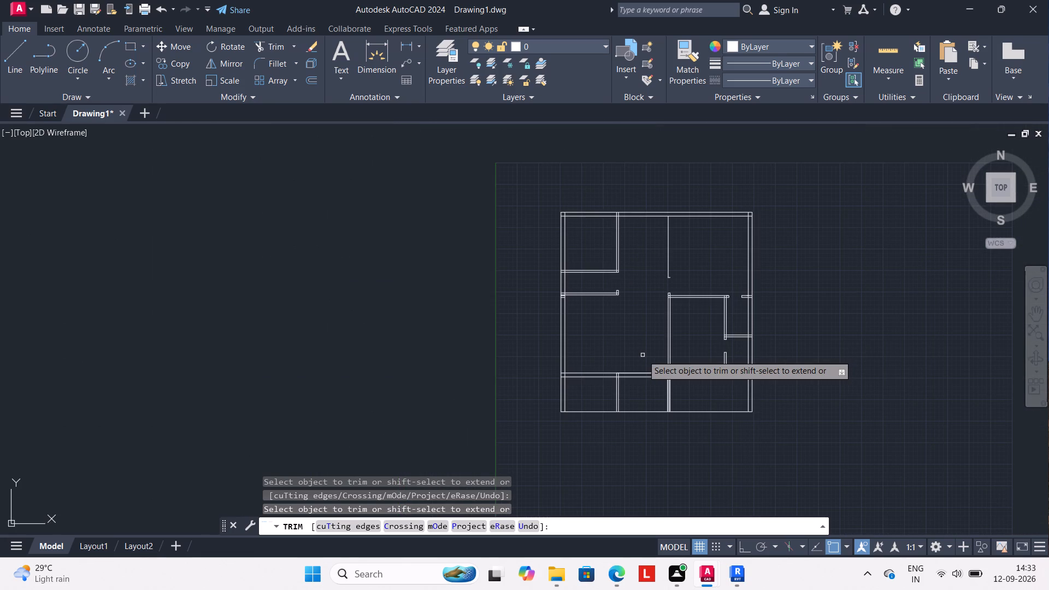
key(Escape)
key(Escape)
key(Escape)
key(Escape)
key(Escape)
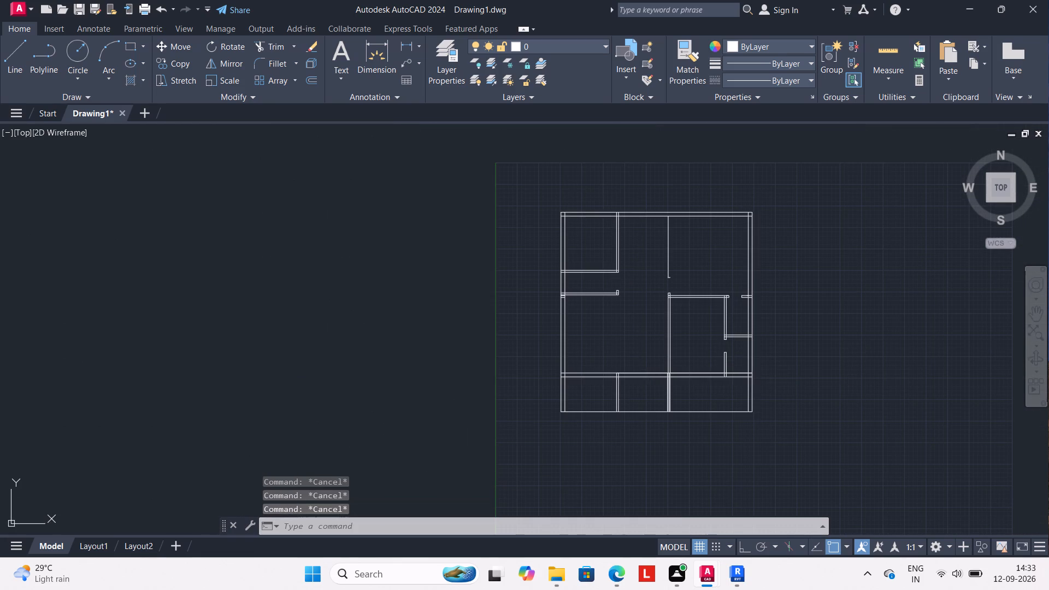
key(Escape)
key(Escape)
Draw a line from the right end of the central opening's upper jamb straight up to the top outer wall's inner line.
scroll(684, 290, up, 1)
key(l)
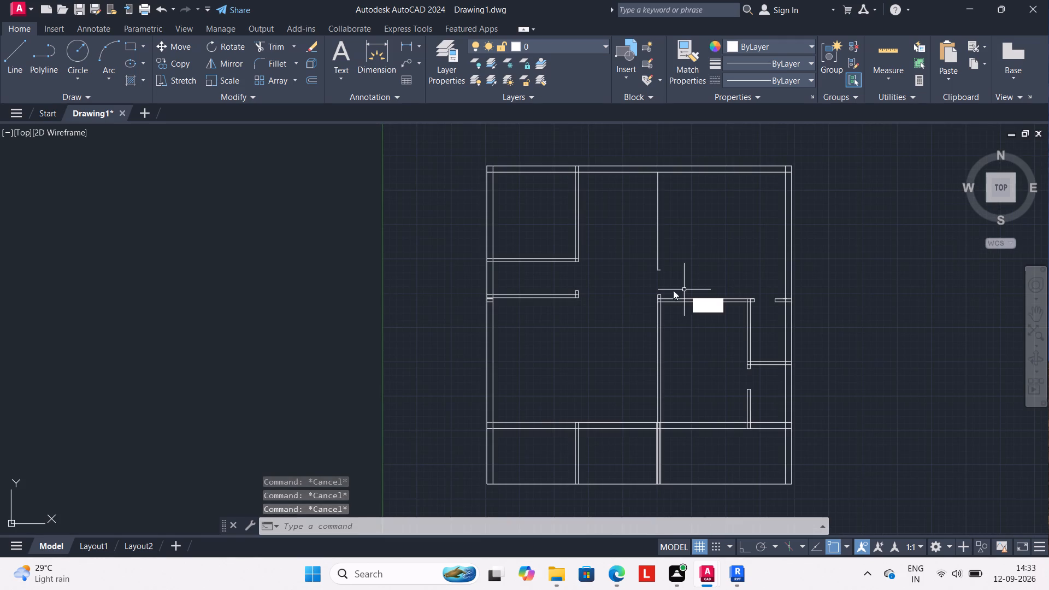
key(Return)
scroll(664, 270, up, 2)
click(650, 270)
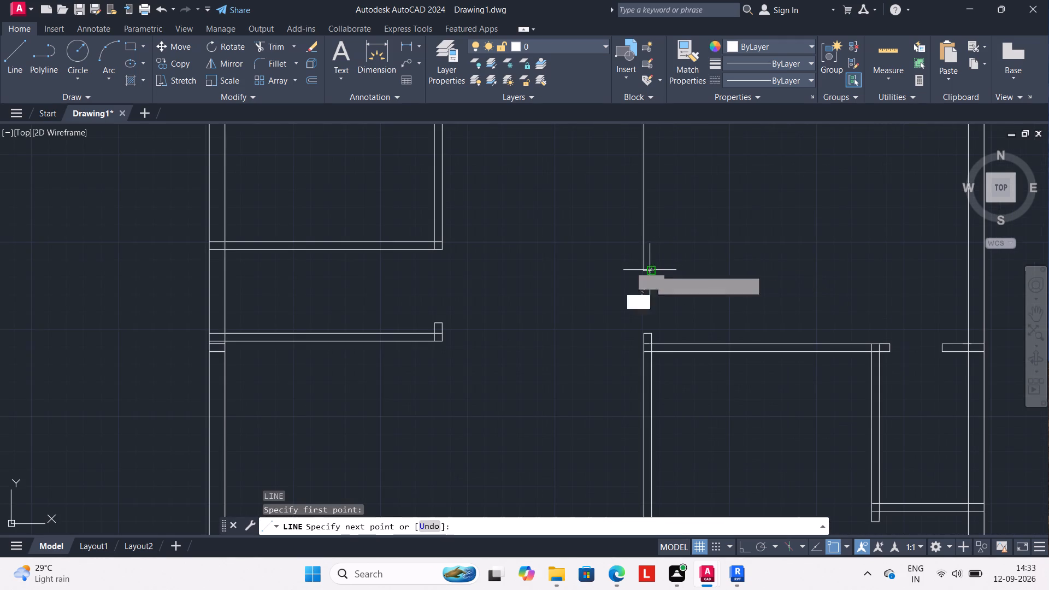
scroll(639, 208, down, 1)
middle_drag(651, 208, 646, 288)
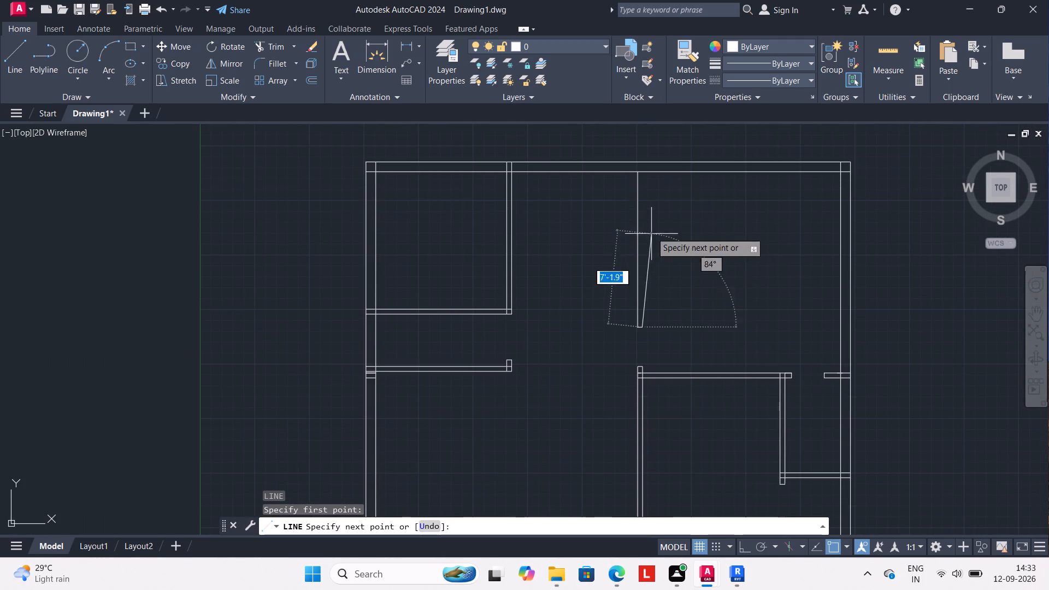
click(644, 174)
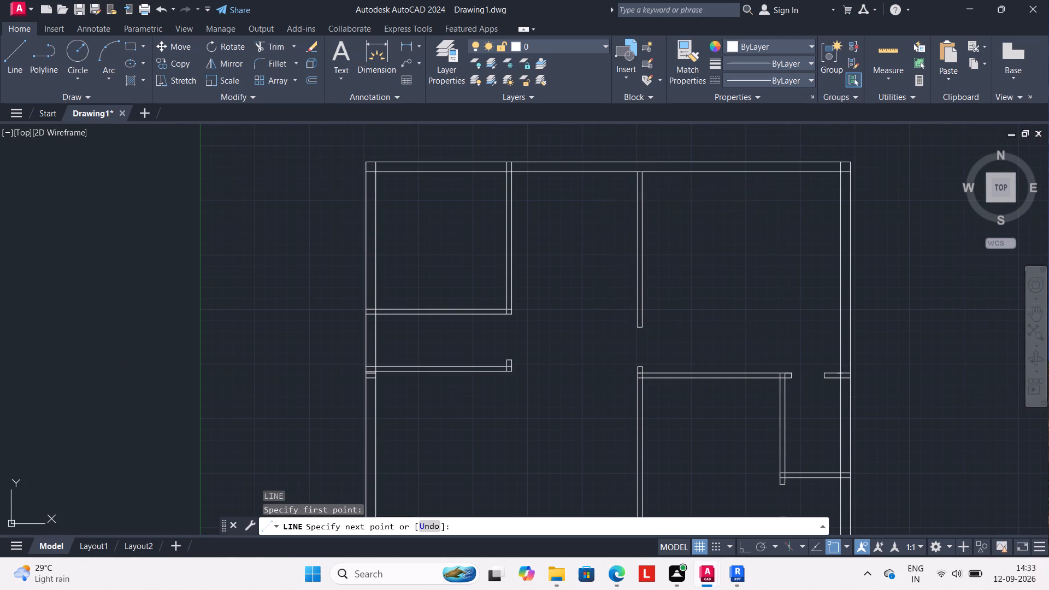
key(Escape)
scroll(591, 278, down, 1)
middle_drag(591, 278, 613, 227)
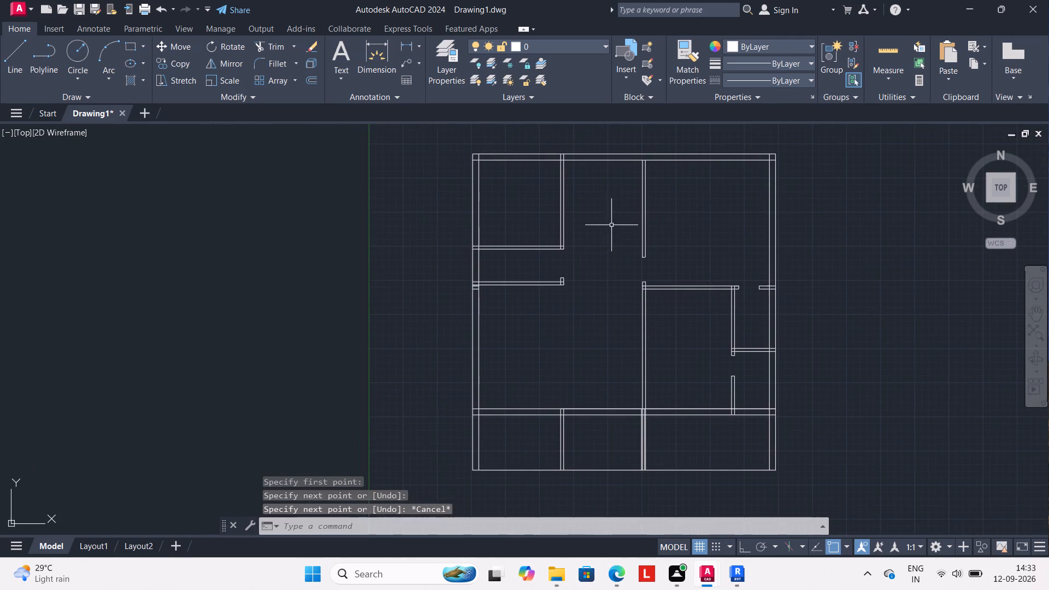
Draw a jamb line across the outer wall on the plan's west side, 6" above the lower cross wall, starting from their inner corner.
scroll(613, 259, down, 1)
middle_drag(611, 310, 611, 268)
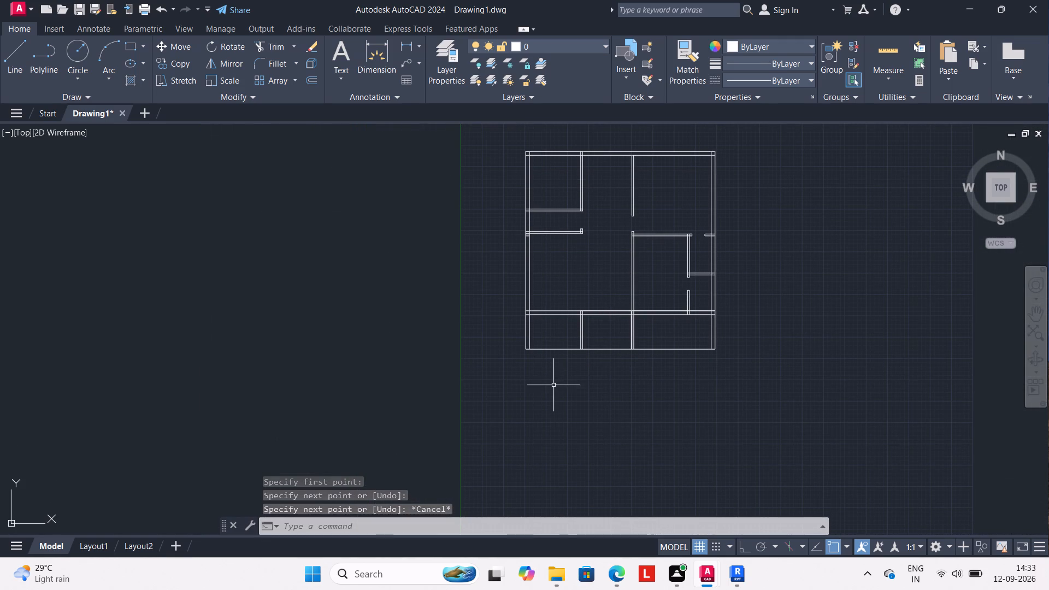
scroll(527, 313, up, 1)
key(l)
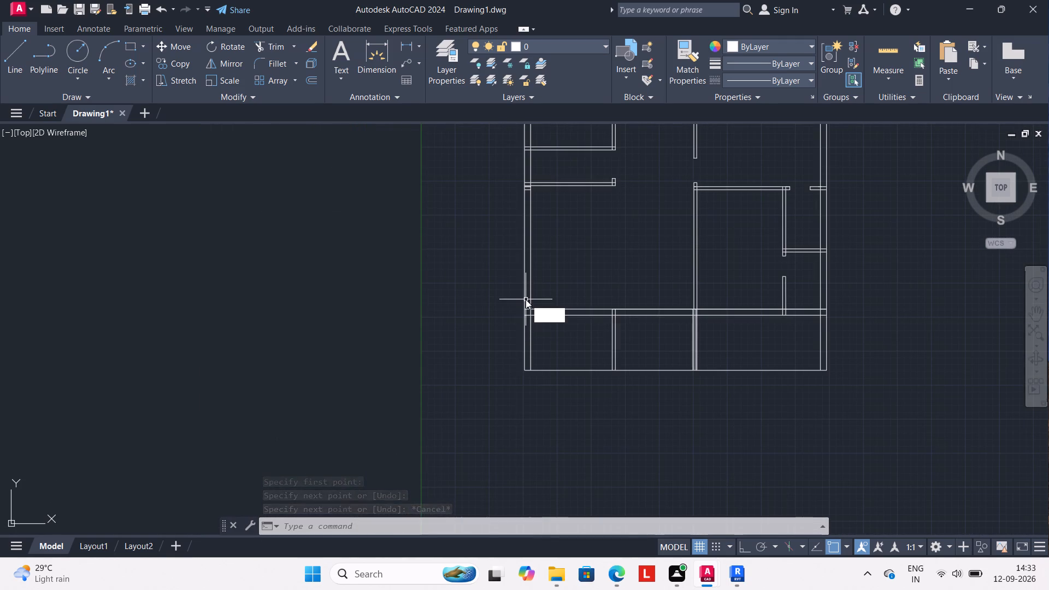
key(Return)
click(531, 309)
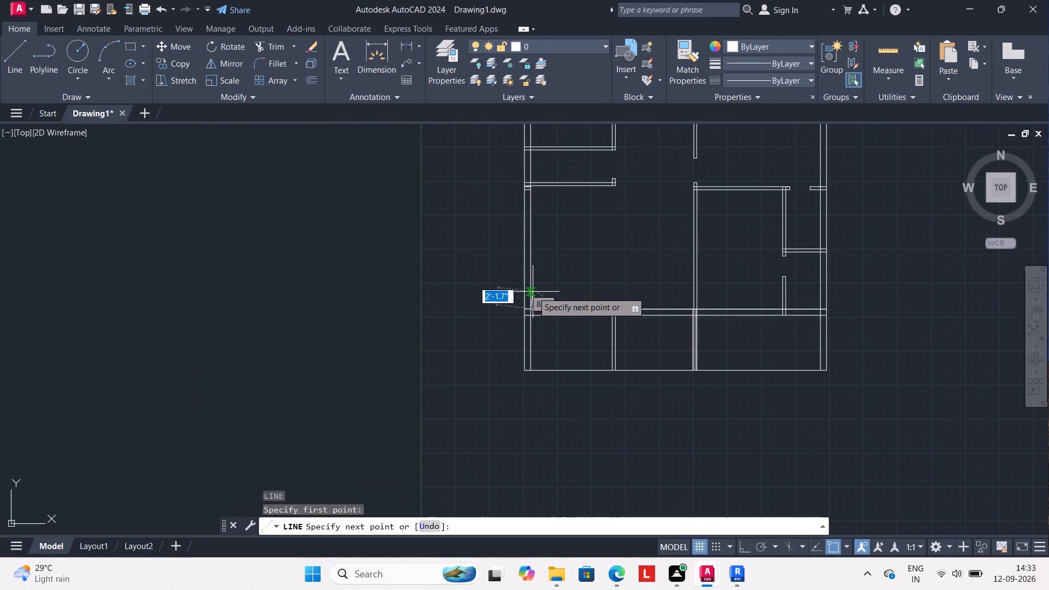
text(6")
key(Return)
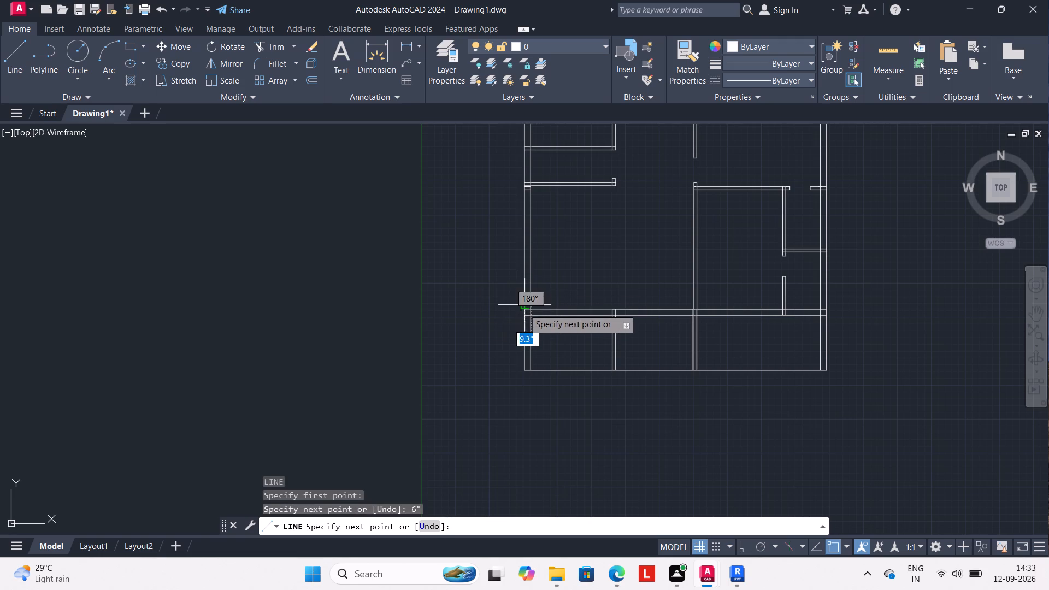
click(524, 303)
key(Escape)
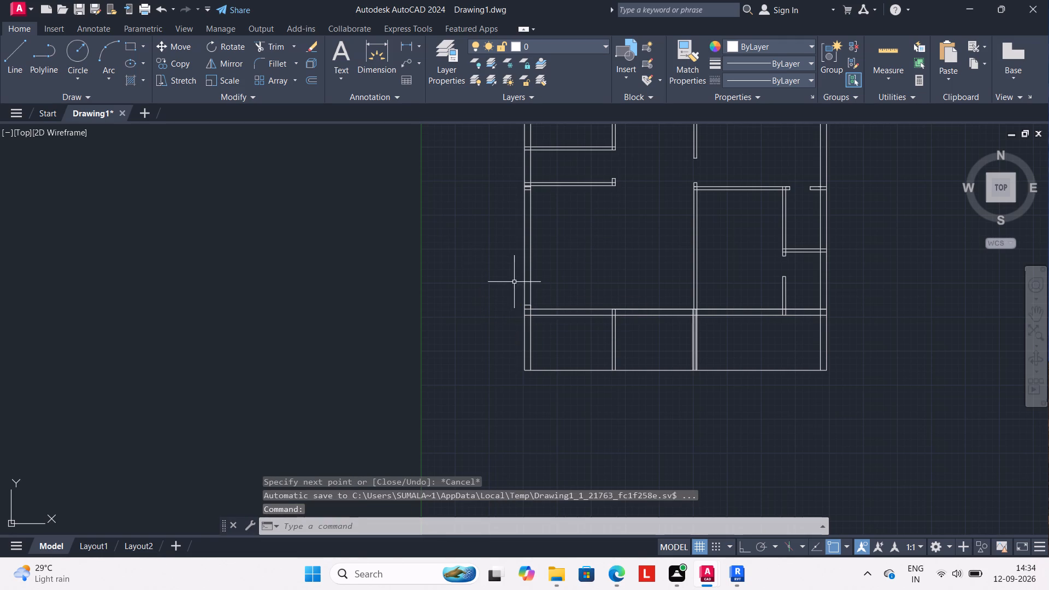
Offset the new jamb line 3' upward along the west outer wall.
scroll(518, 284, up, 2)
scroll(554, 337, up, 2)
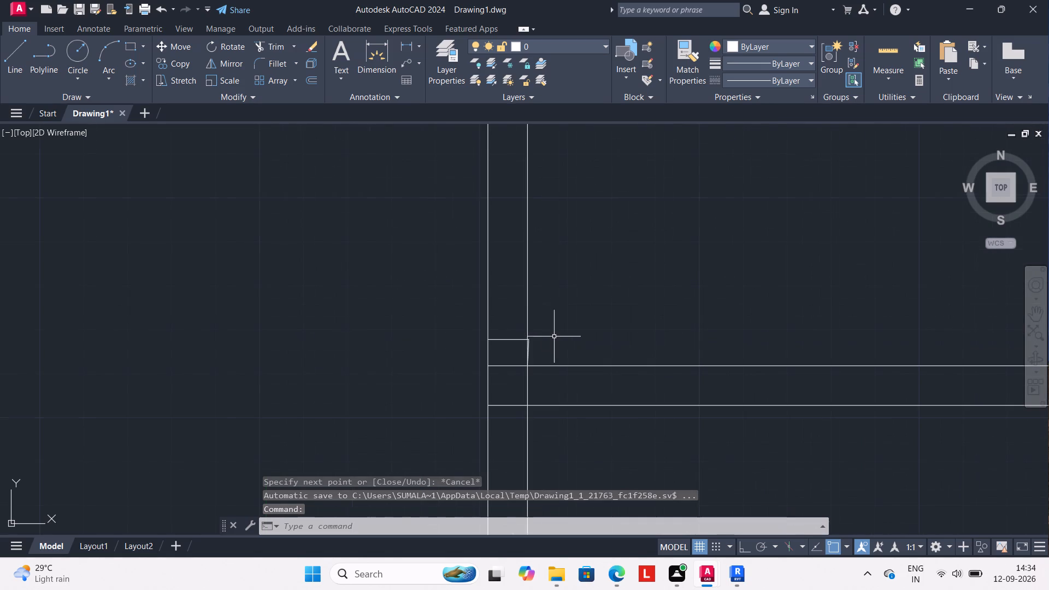
key(o)
key(Return)
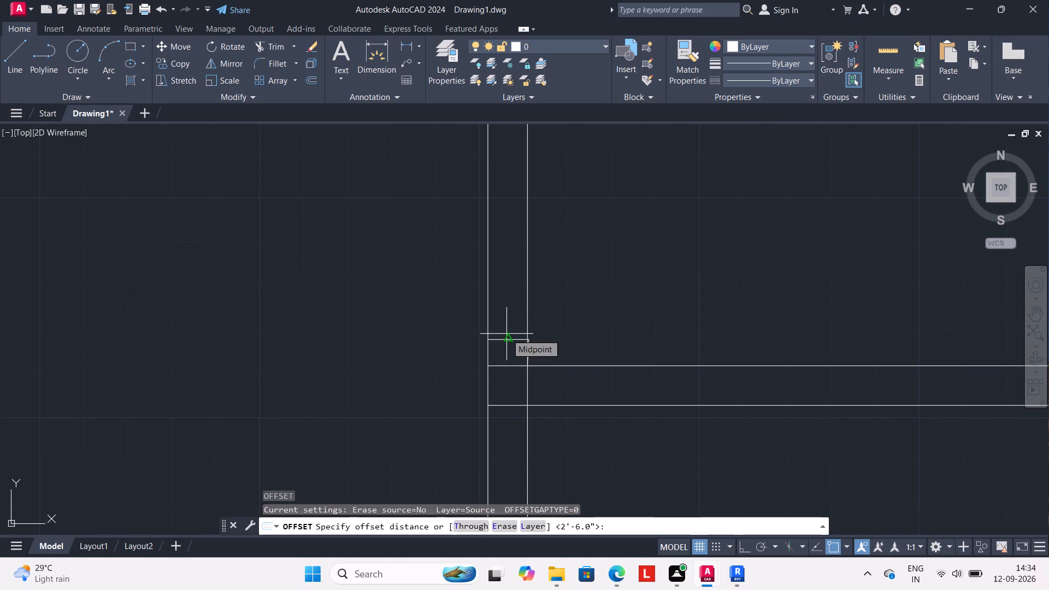
text(3')
key(Return)
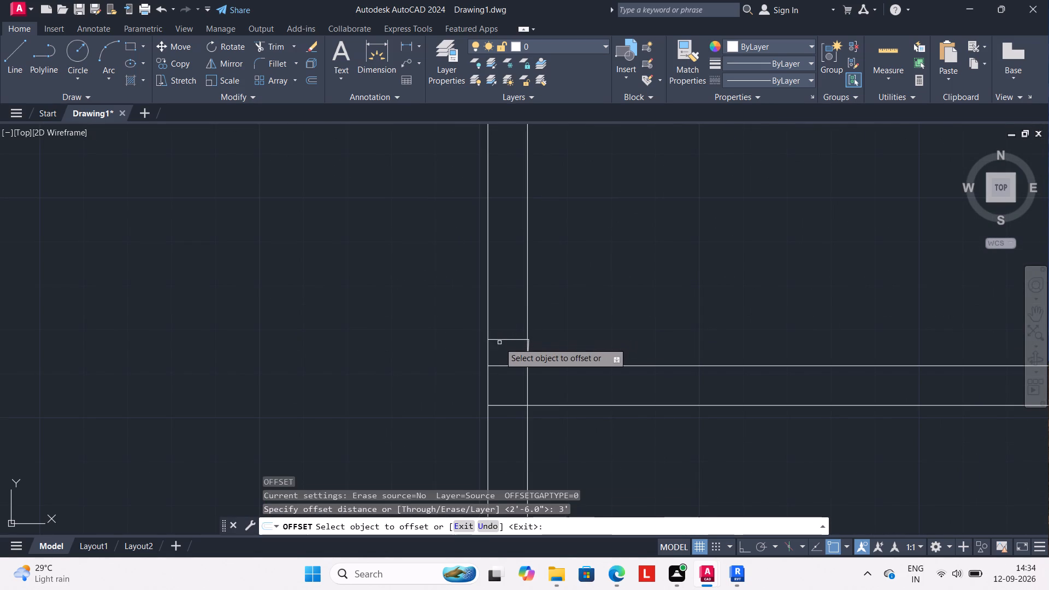
click(501, 339)
click(509, 302)
scroll(547, 273, down, 1)
key(Escape)
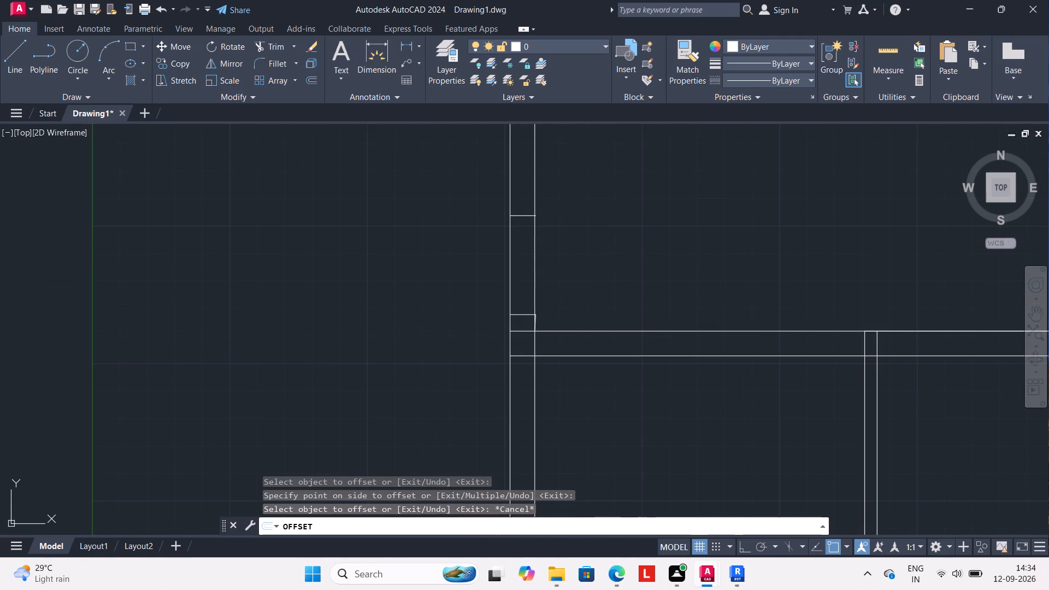
Trim both lines of the west outer wall between its two jamb lines to cut the door opening.
text(TR)
key(Return)
drag(548, 269, 541, 270)
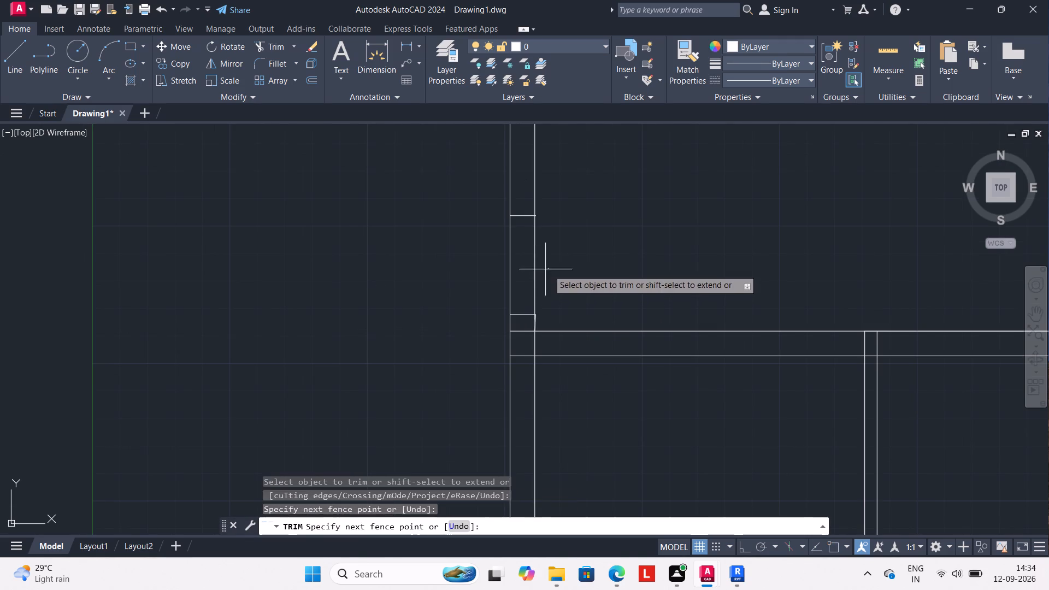
drag(541, 270, 515, 256)
click(508, 256)
click(508, 256)
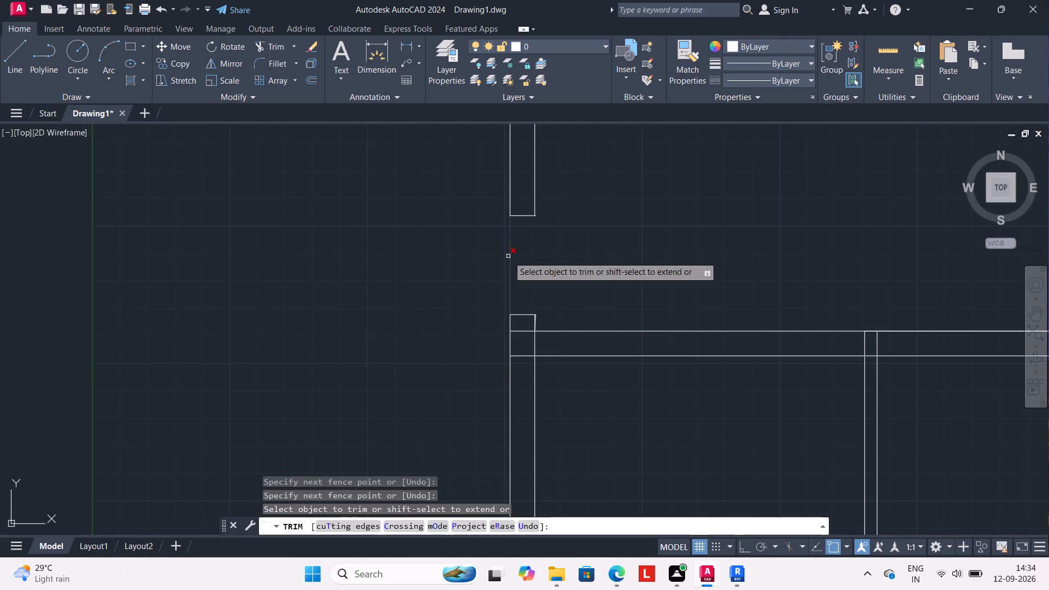
click(508, 256)
Trim the small overshoot at the inner corner of the west opening's lower jamb.
scroll(522, 258, down, 1)
scroll(532, 298, up, 2)
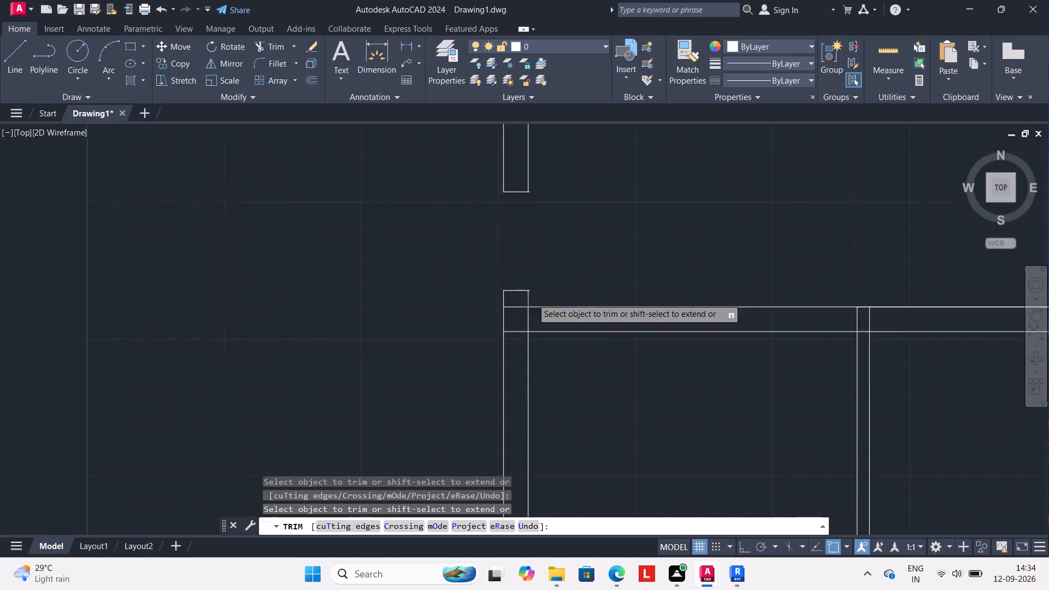
click(528, 290)
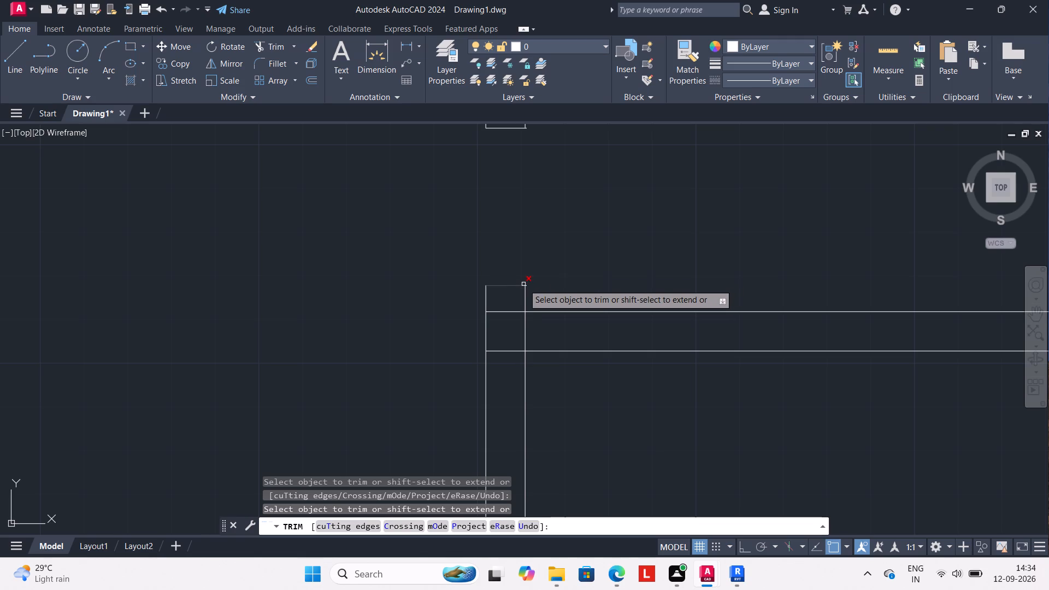
click(527, 285)
scroll(539, 276, down, 2)
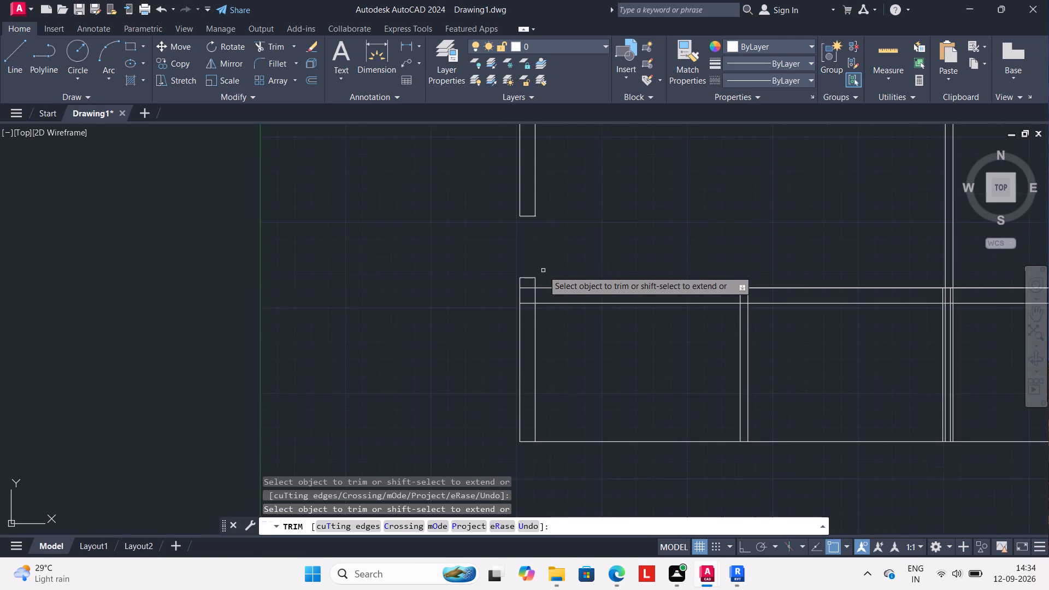
scroll(568, 239, down, 1)
key(Escape)
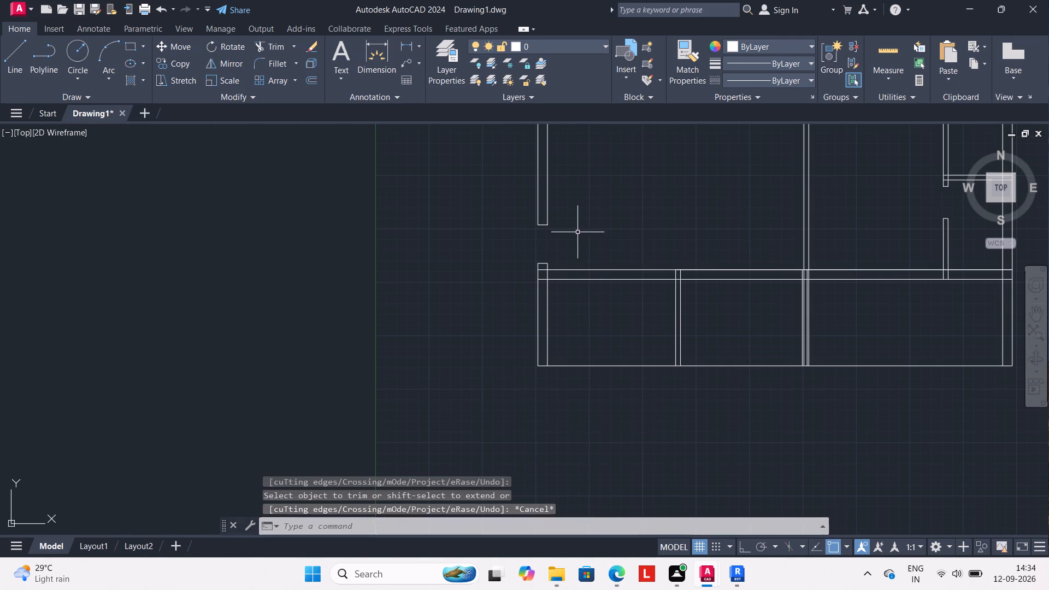
Trim both lines of the short vertical wall between the lower cross wall and the bottom outer line.
scroll(582, 233, down, 1)
middle_drag(573, 242, 538, 236)
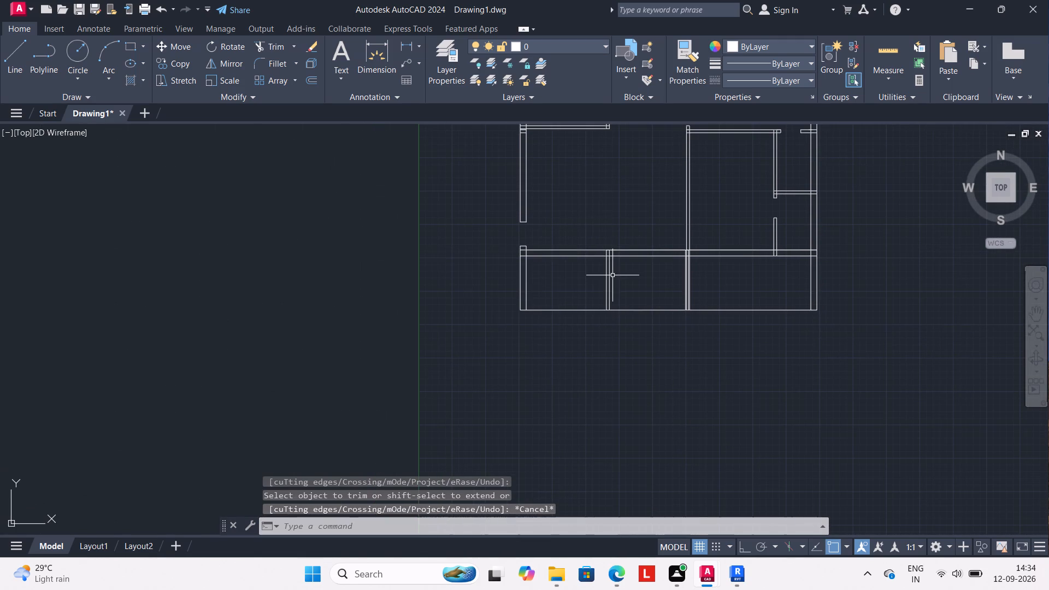
scroll(617, 272, down, 1)
middle_drag(618, 279, 603, 296)
scroll(603, 292, up, 1)
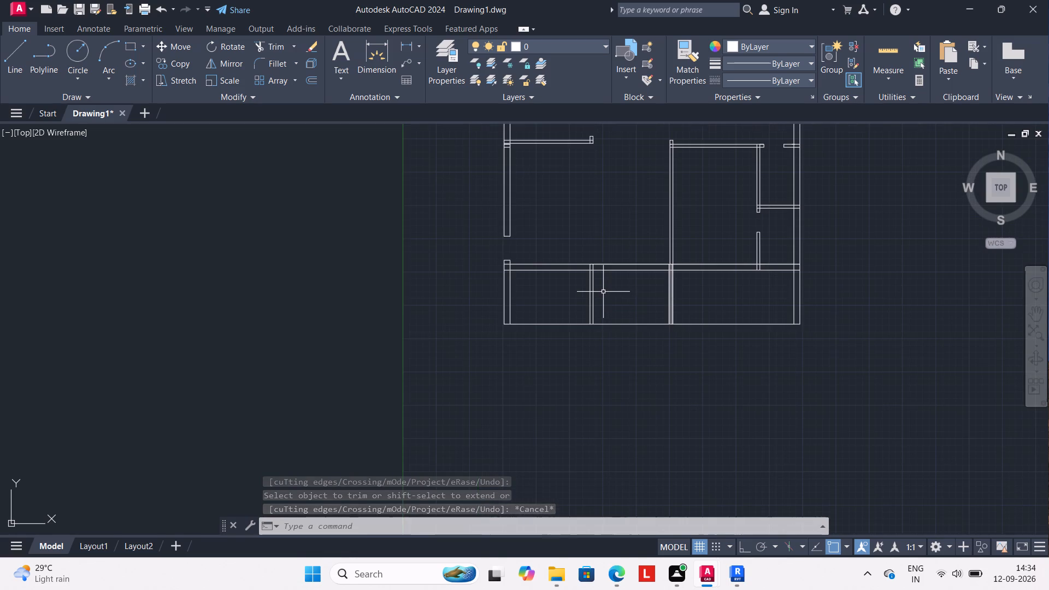
text(TR)
key(Return)
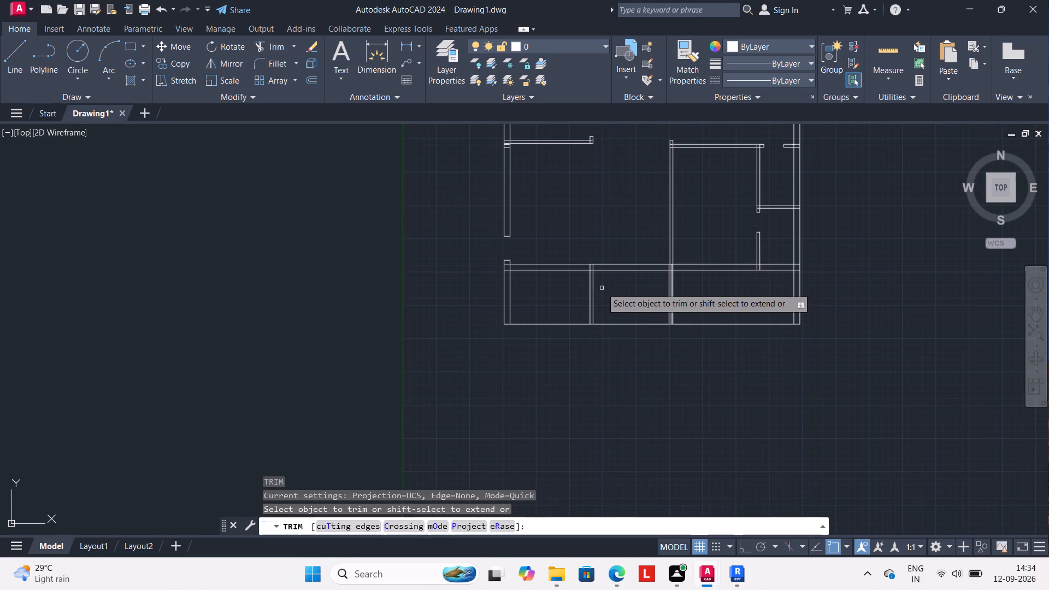
drag(602, 288, 577, 296)
scroll(579, 254, down, 1)
middle_drag(579, 248, 574, 283)
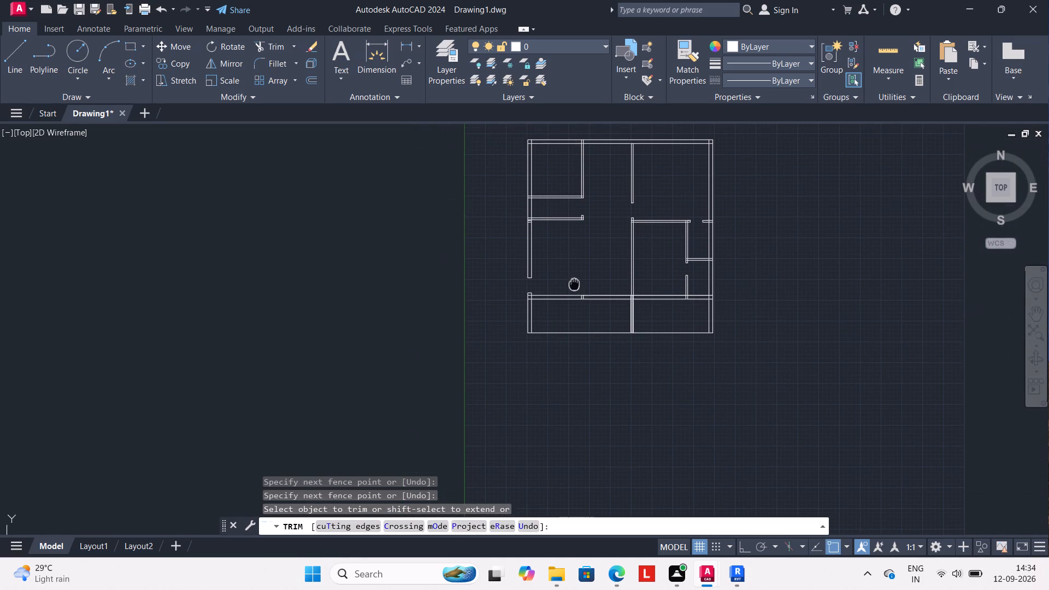
key(Escape)
key(Escape)
key(Escape)
key(Escape)
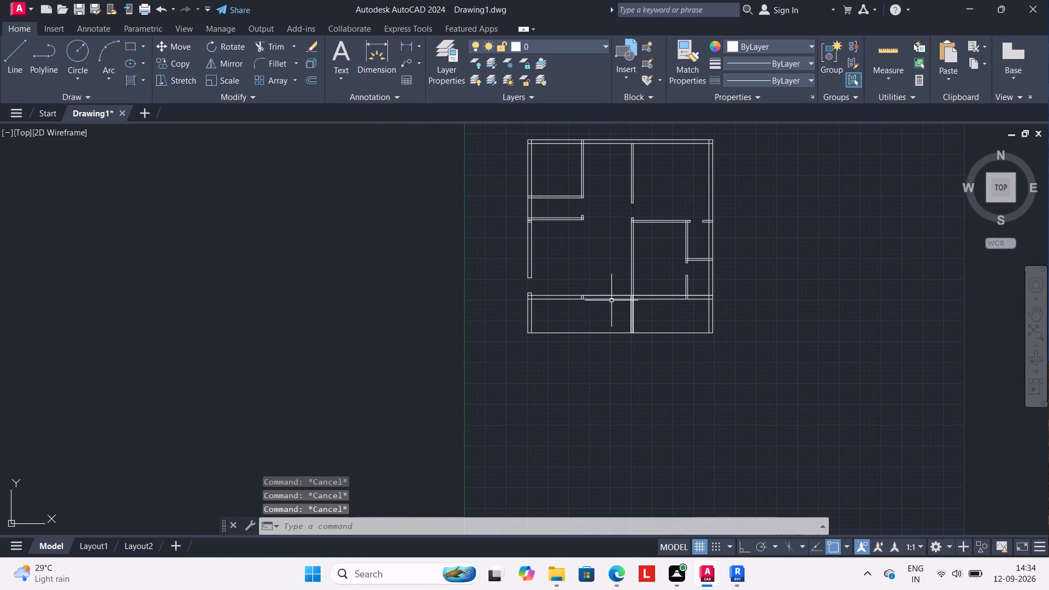
Draw a jamb line across the lower cross wall, about midway between the short wall stub and the central vertical wall.
scroll(612, 302, up, 1)
key(l)
key(Return)
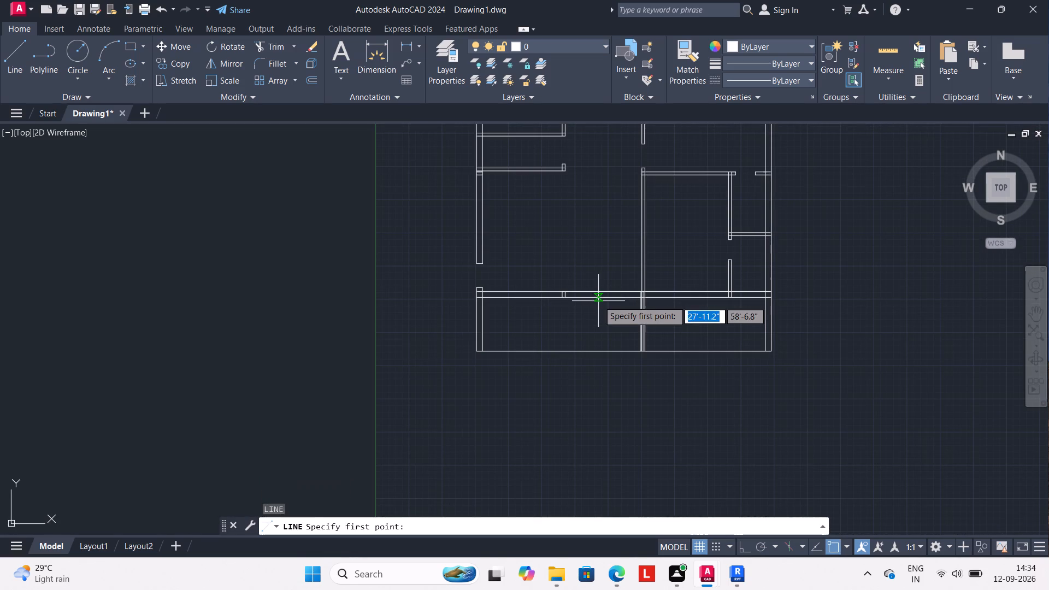
scroll(598, 299, up, 3)
click(619, 265)
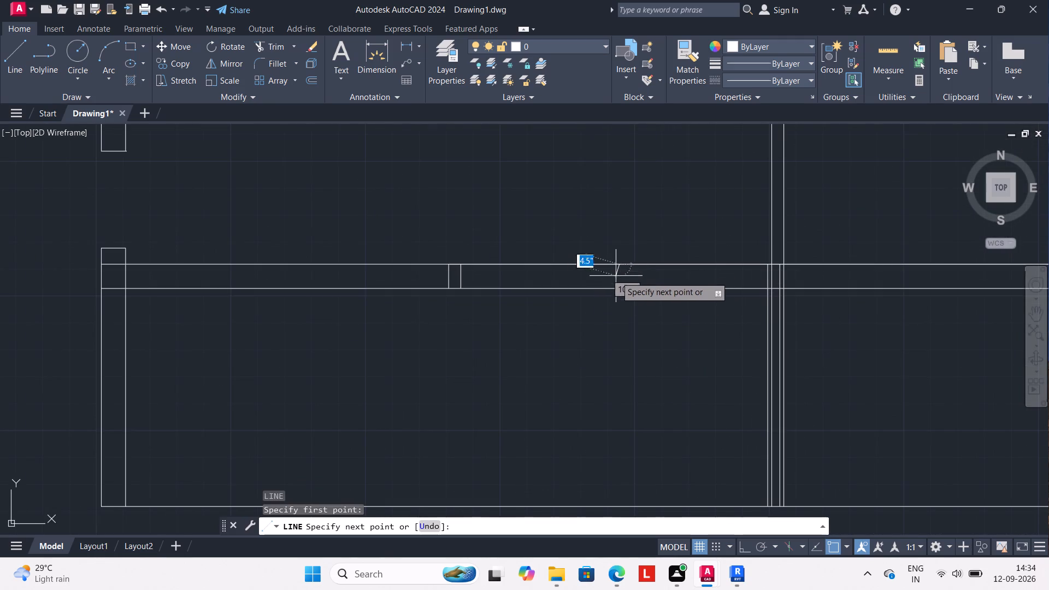
click(616, 287)
key(Escape)
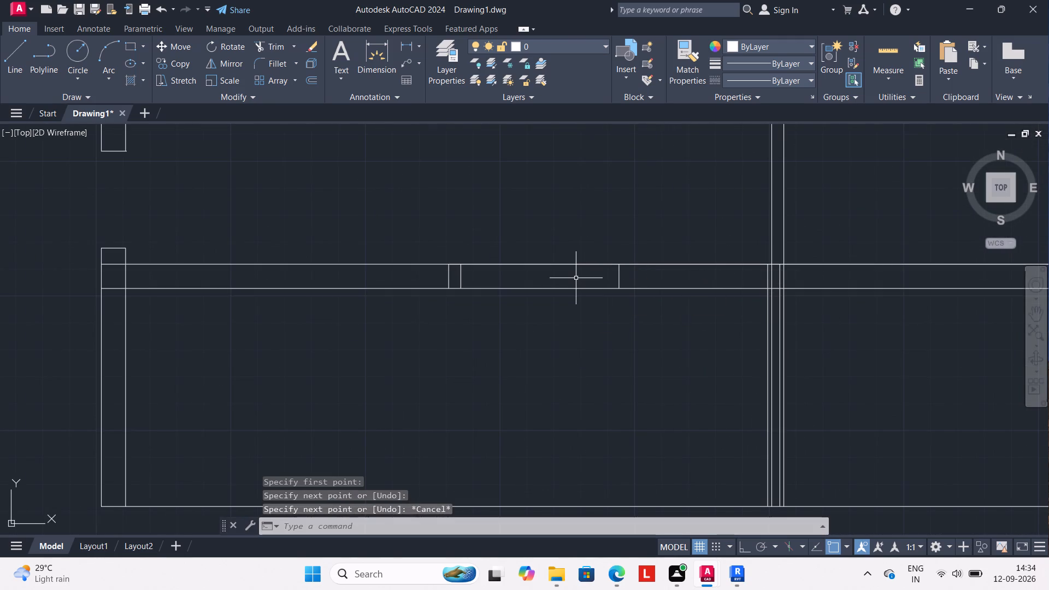
Offset the cross wall's new jamb line 4' toward the short wall stub.
key(o)
key(Return)
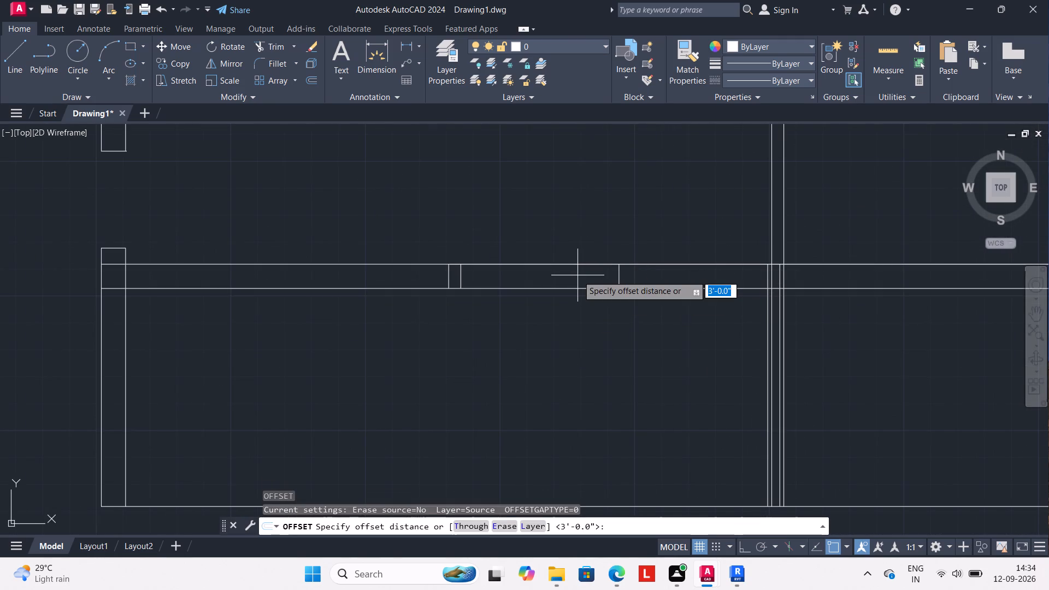
text(4')
key(Return)
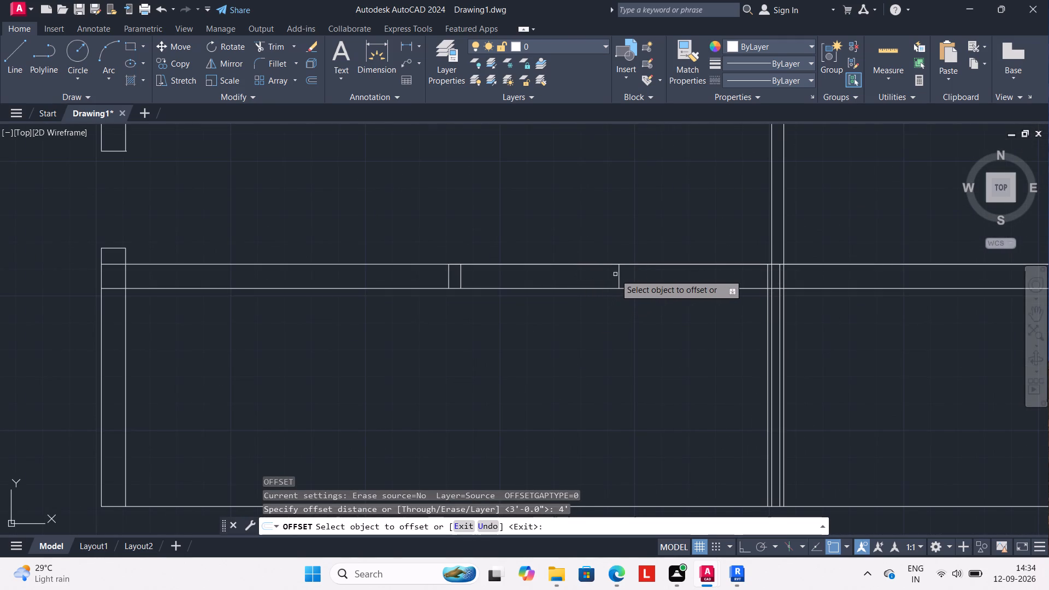
click(618, 273)
click(586, 280)
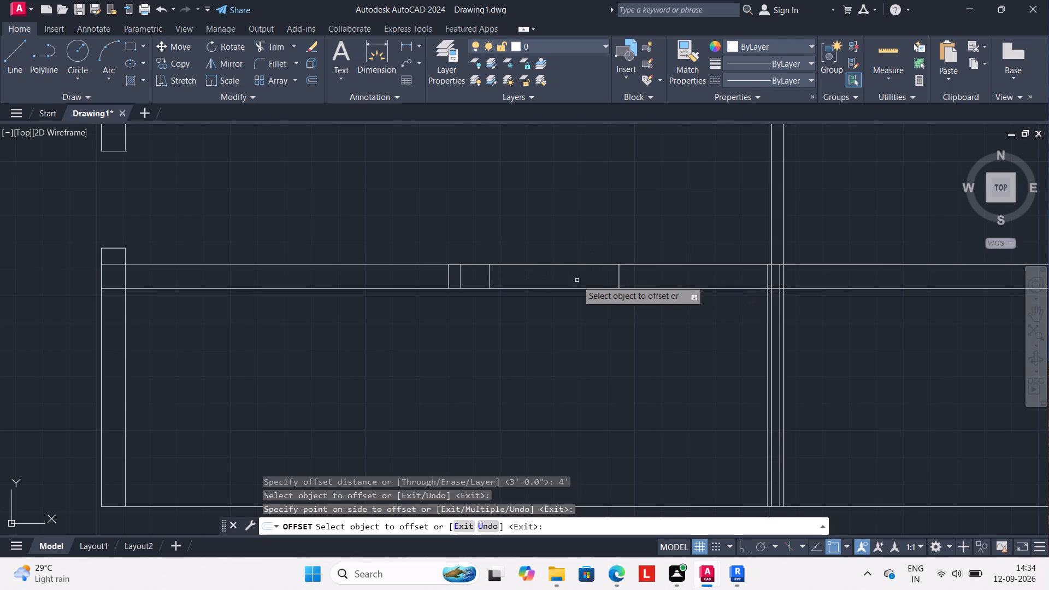
key(Escape)
Trim both lines of the lower cross wall between its two jamb lines to cut the opening.
text(TR)
key(Return)
drag(558, 246, 568, 297)
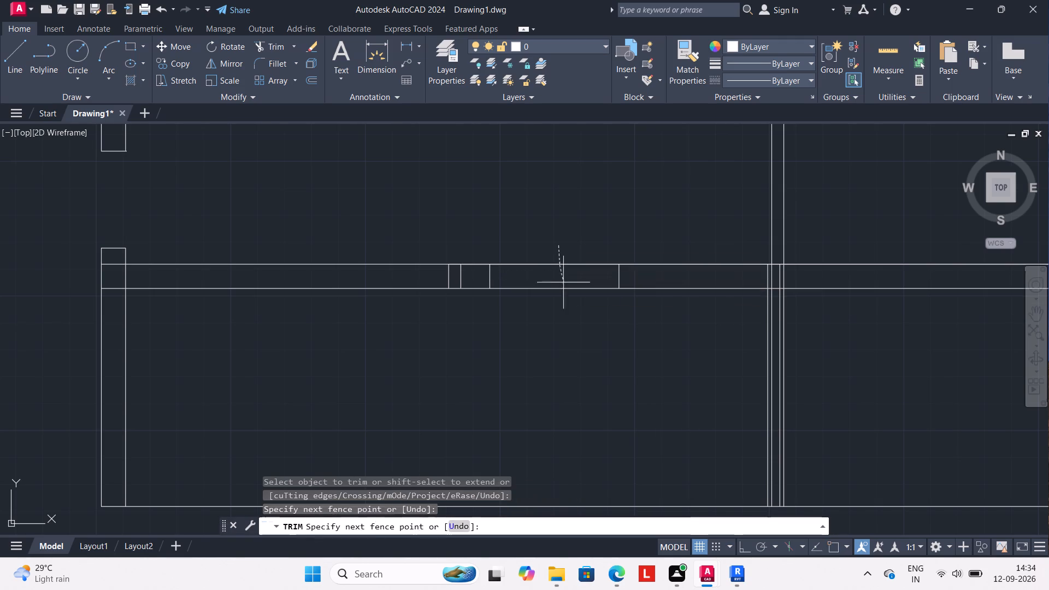
drag(568, 297, 569, 355)
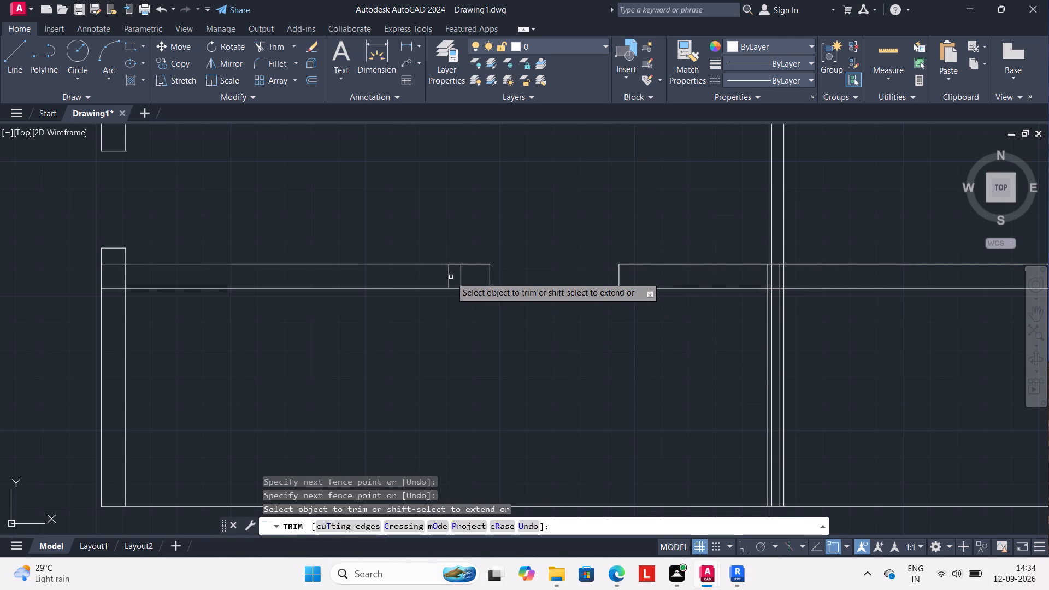
Trim away the two leftover short wall lines inside the lower cross wall.
click(451, 277)
click(445, 277)
click(463, 276)
Trim away the two extra vertical lines beside the central wall's lines, both inside and below the lower cross wall.
scroll(456, 276, down, 2)
scroll(558, 320, up, 1)
scroll(584, 261, up, 2)
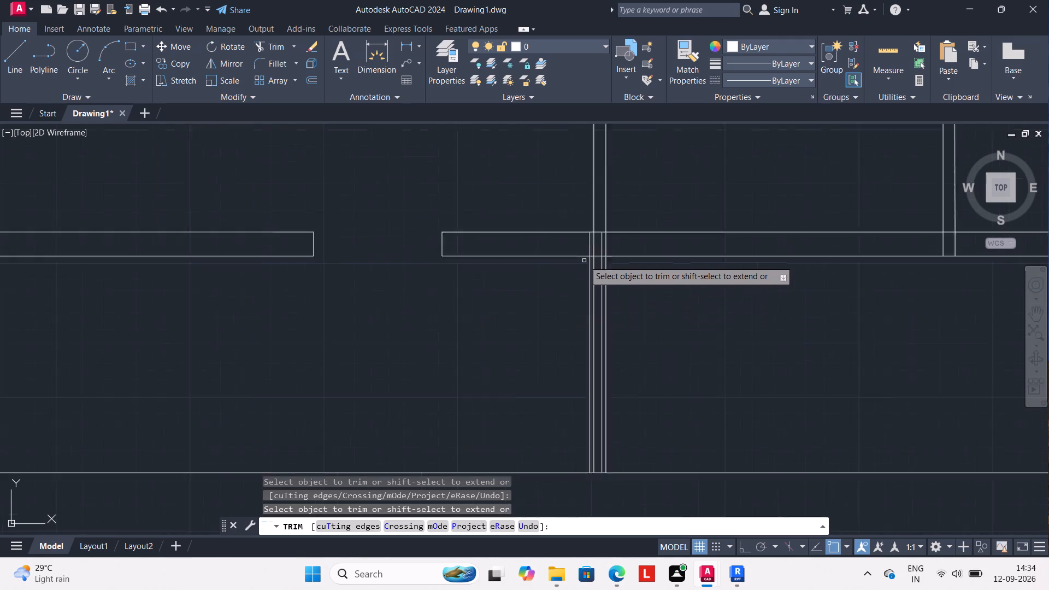
drag(592, 234, 590, 239)
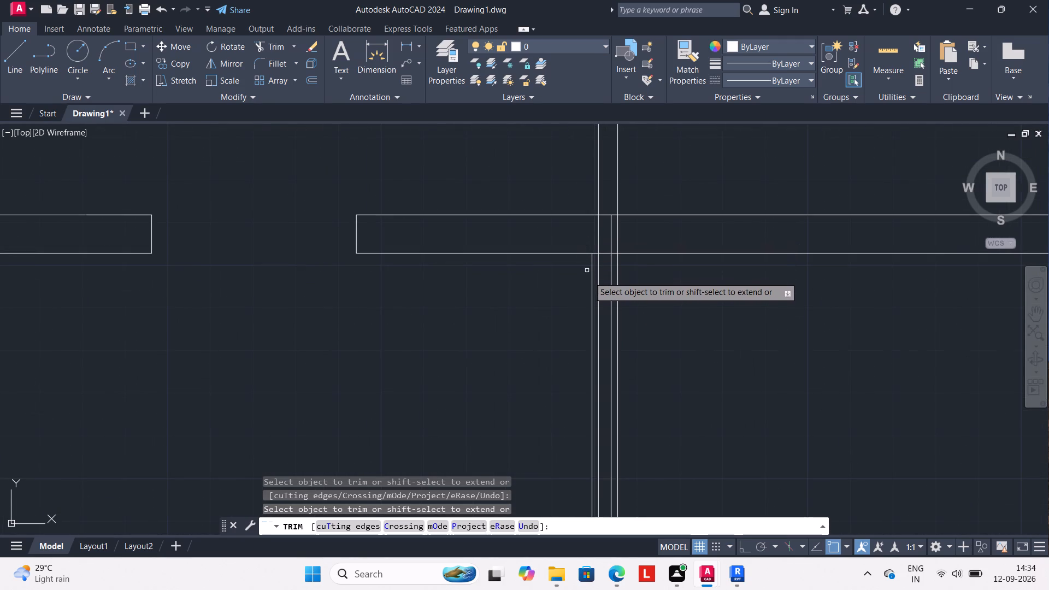
click(592, 274)
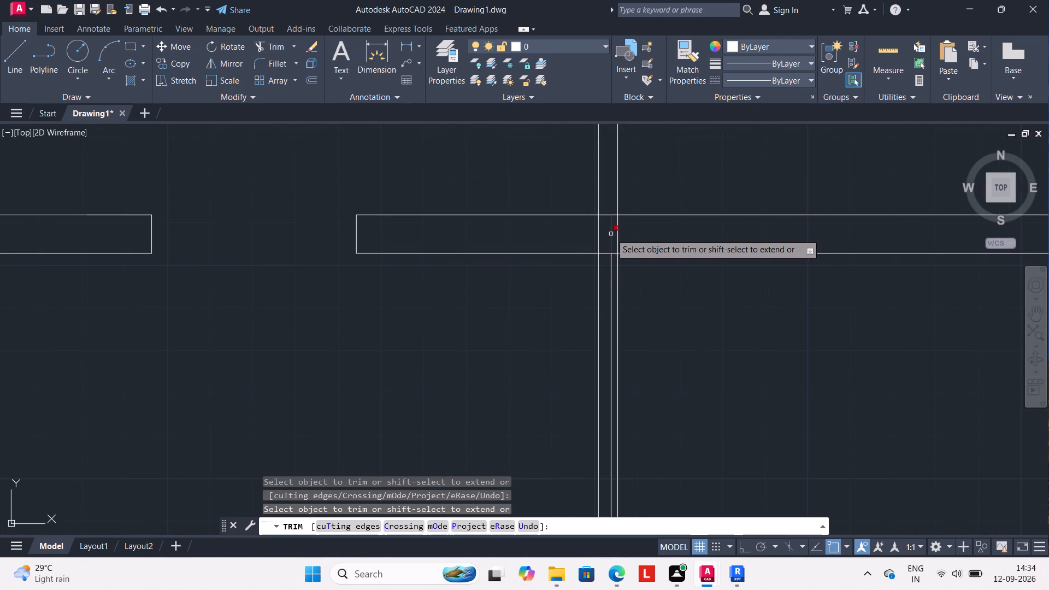
drag(611, 234, 611, 240)
click(613, 275)
scroll(639, 320, down, 2)
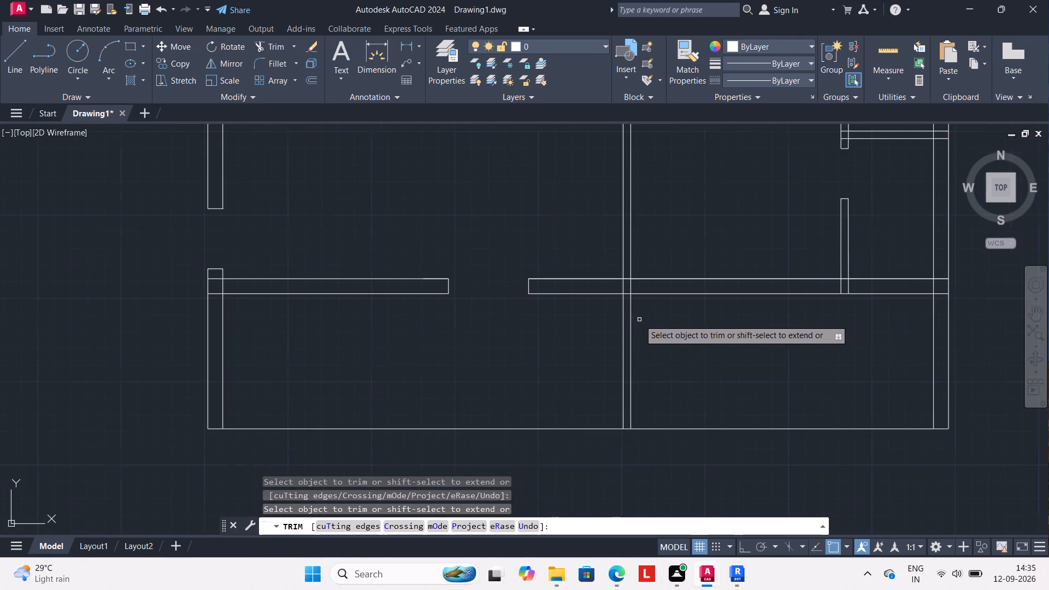
scroll(639, 320, down, 1)
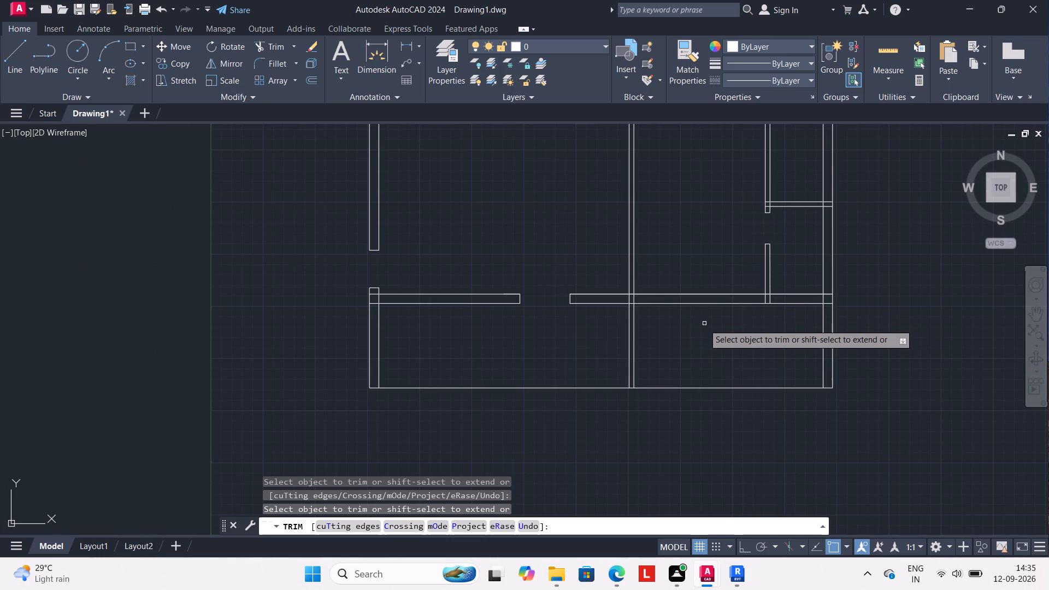
scroll(700, 330, down, 1)
middle_drag(692, 340, 655, 387)
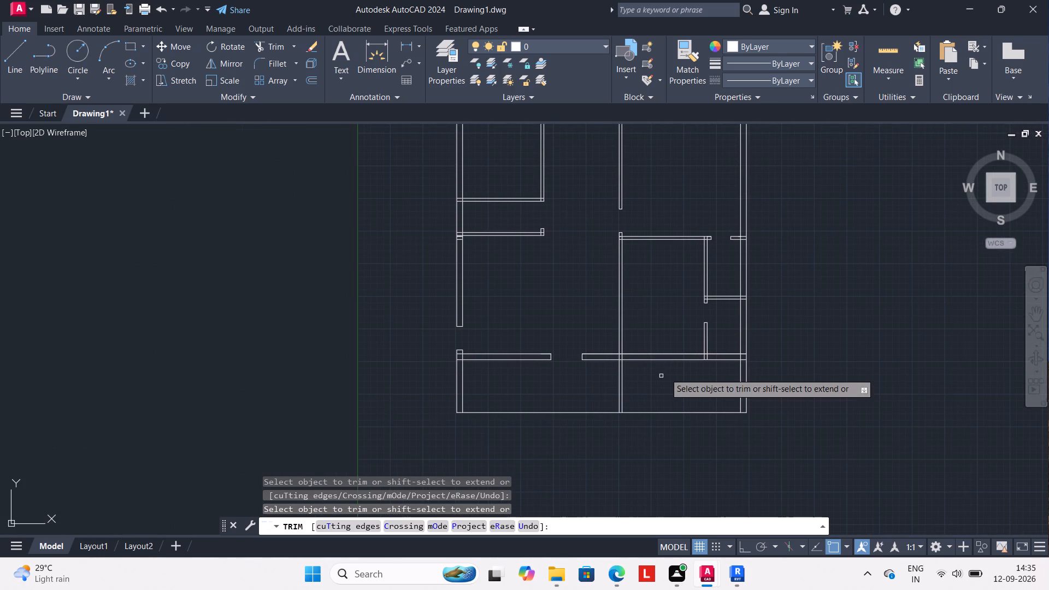
scroll(668, 369, down, 1)
middle_drag(664, 392, 658, 406)
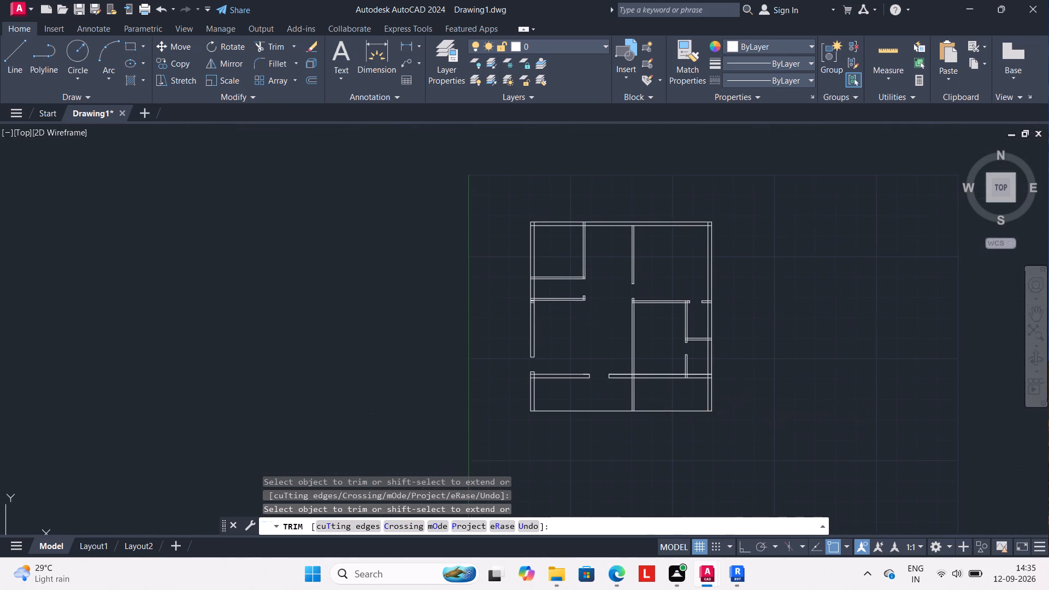
Draw a line 6" up the central wall from the lower cross wall's upper edge and across the wall as a jamb.
middle_drag(658, 406, 658, 407)
key(Escape)
key(Escape)
key(Escape)
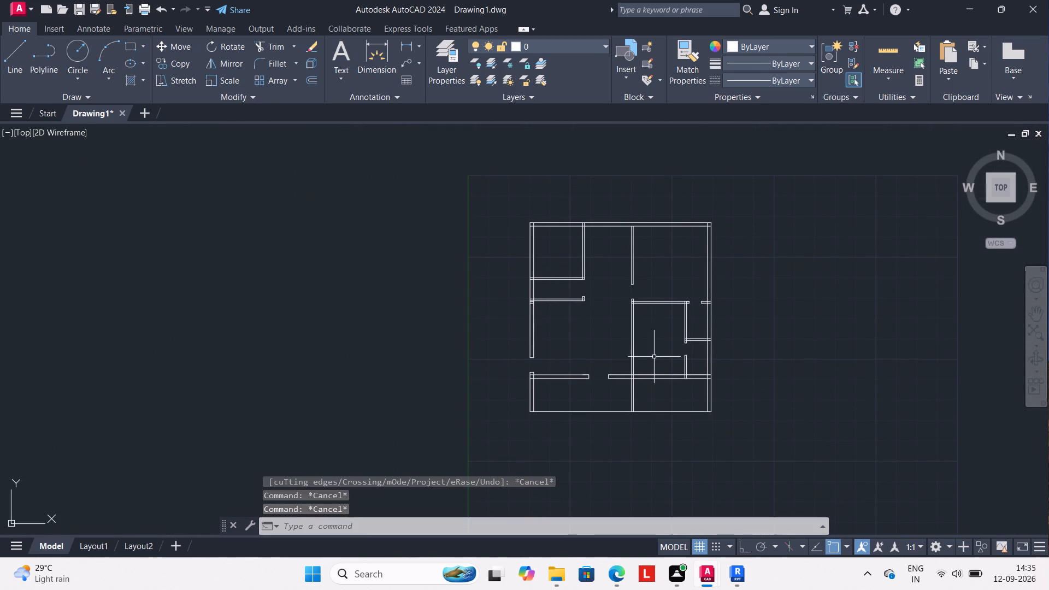
scroll(644, 361, up, 3)
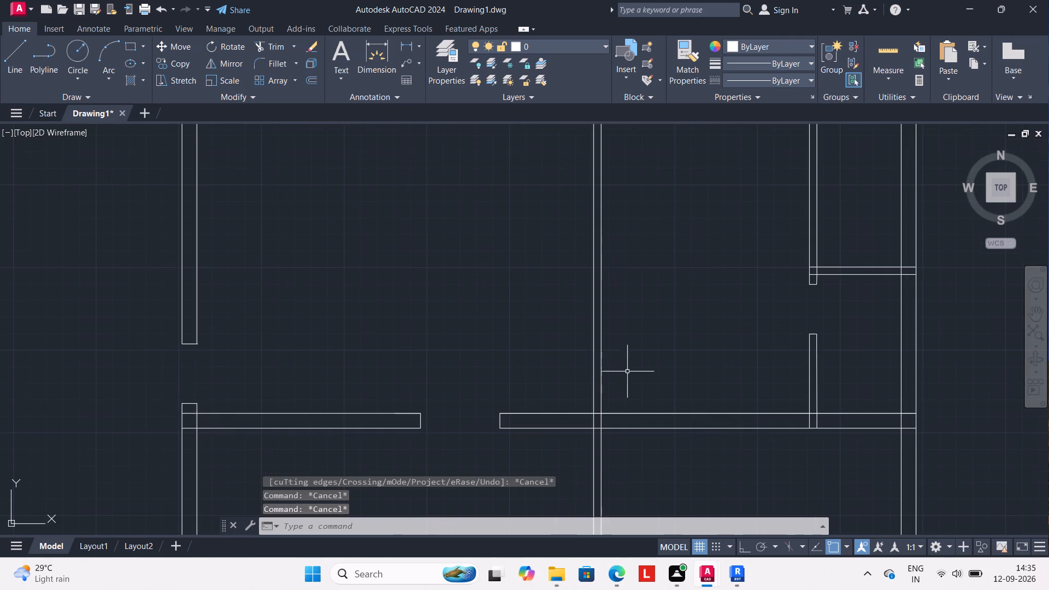
key(l)
key(Return)
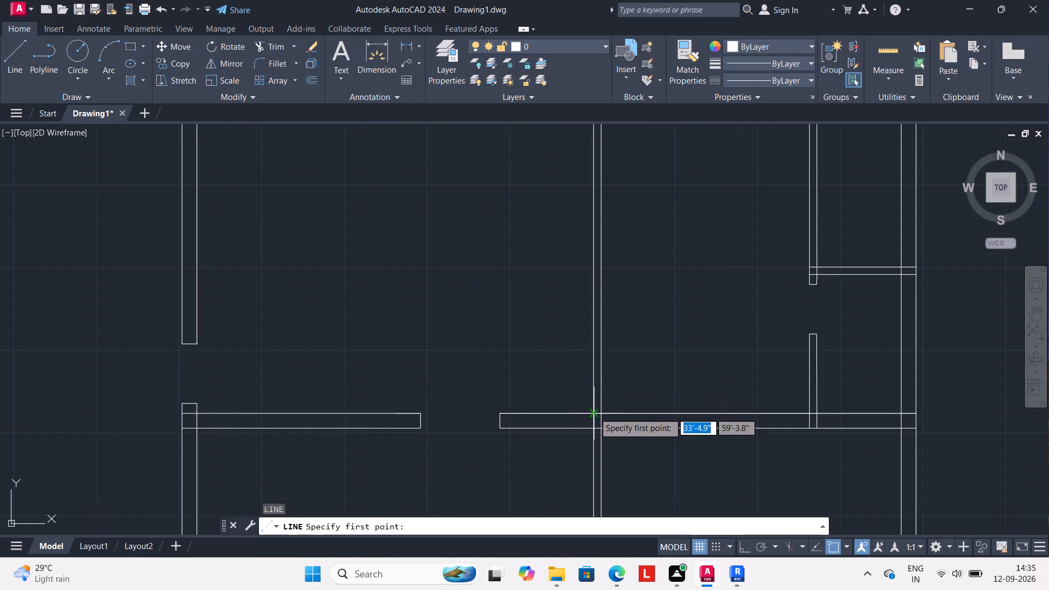
click(593, 415)
text(6")
key(Return)
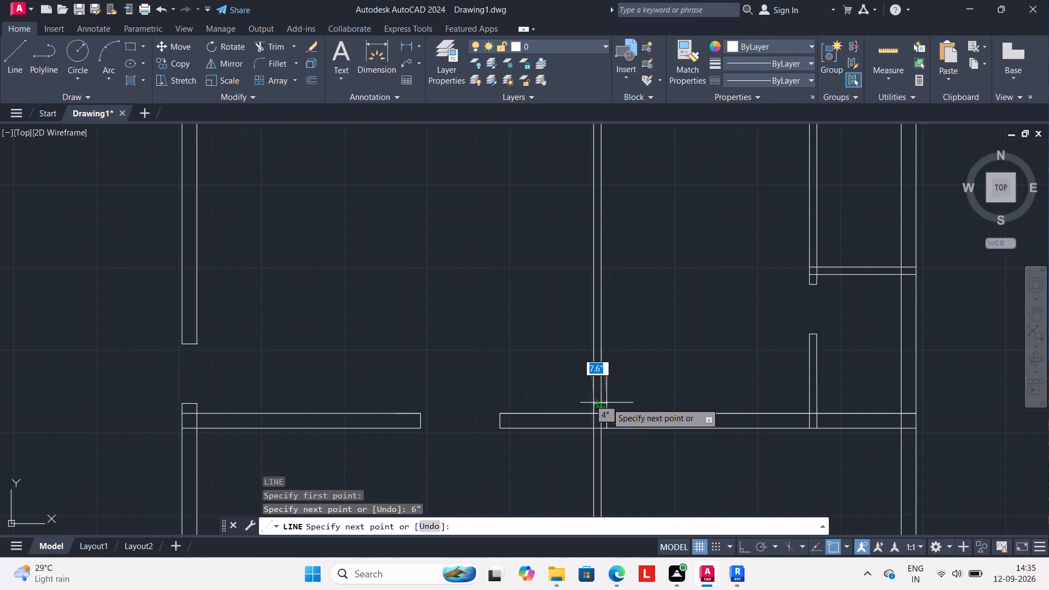
scroll(606, 403, up, 2)
click(591, 408)
key(Escape)
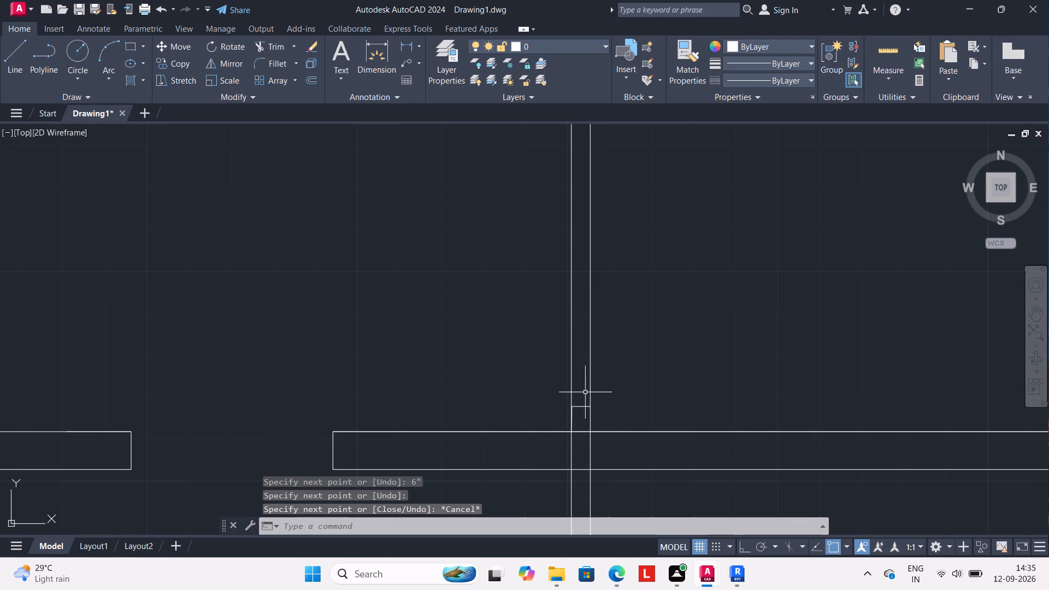
Offset the central wall's new jamb line 3' upward.
key(o)
key(Return)
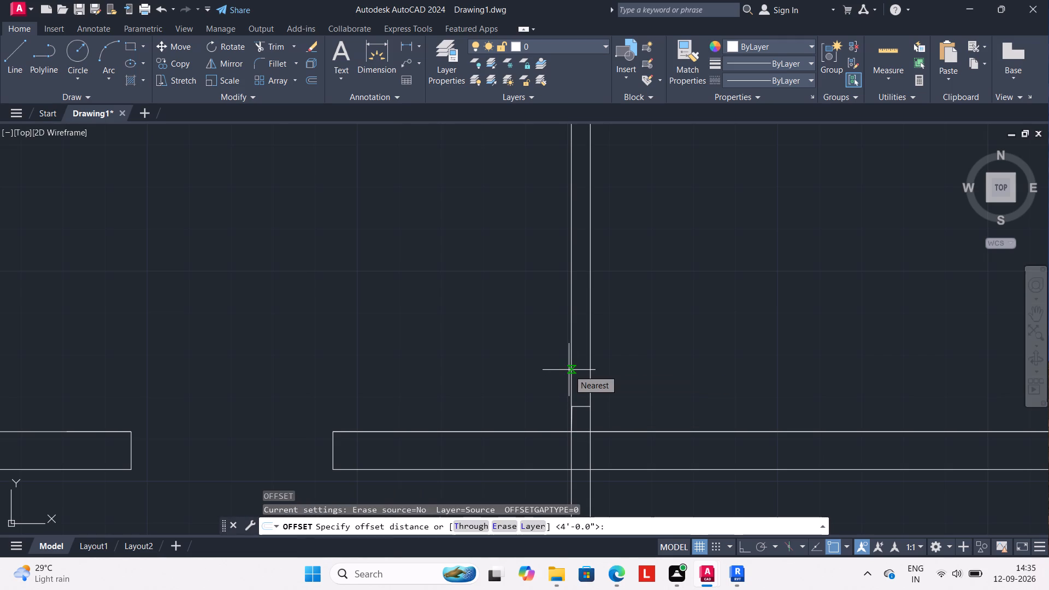
text(3')
key(Return)
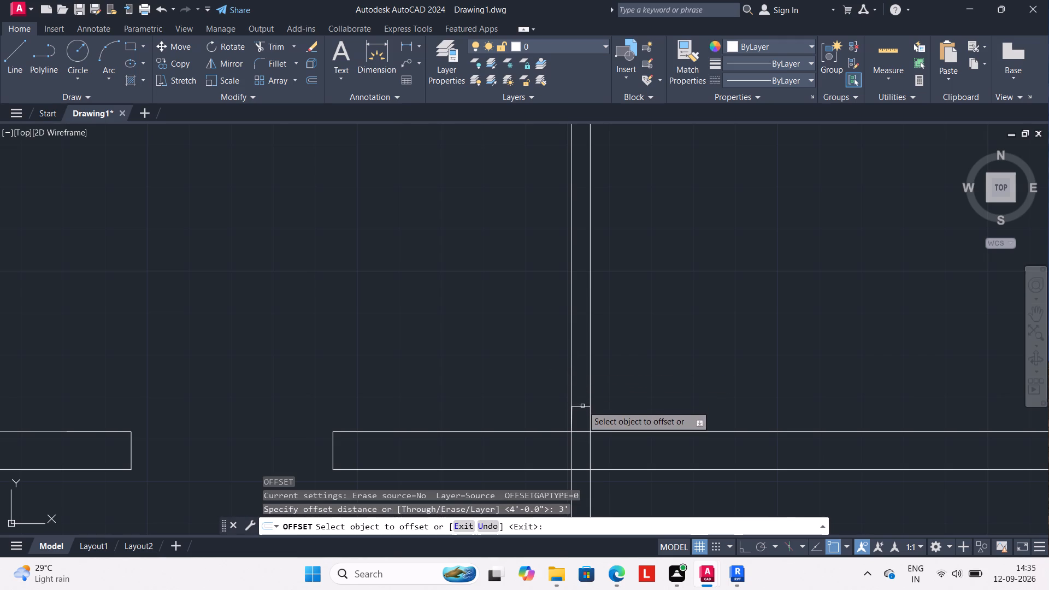
click(582, 406)
click(591, 376)
key(Escape)
key(Escape)
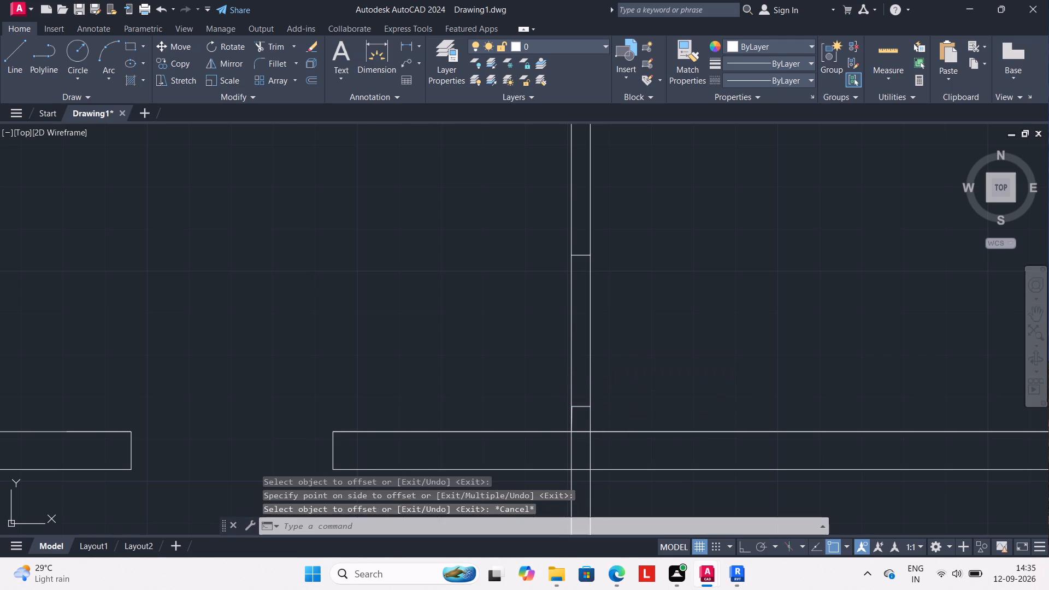
Trim both central wall lines between the two jamb lines to cut the opening.
text(TR)
key(Return)
drag(612, 328, 551, 347)
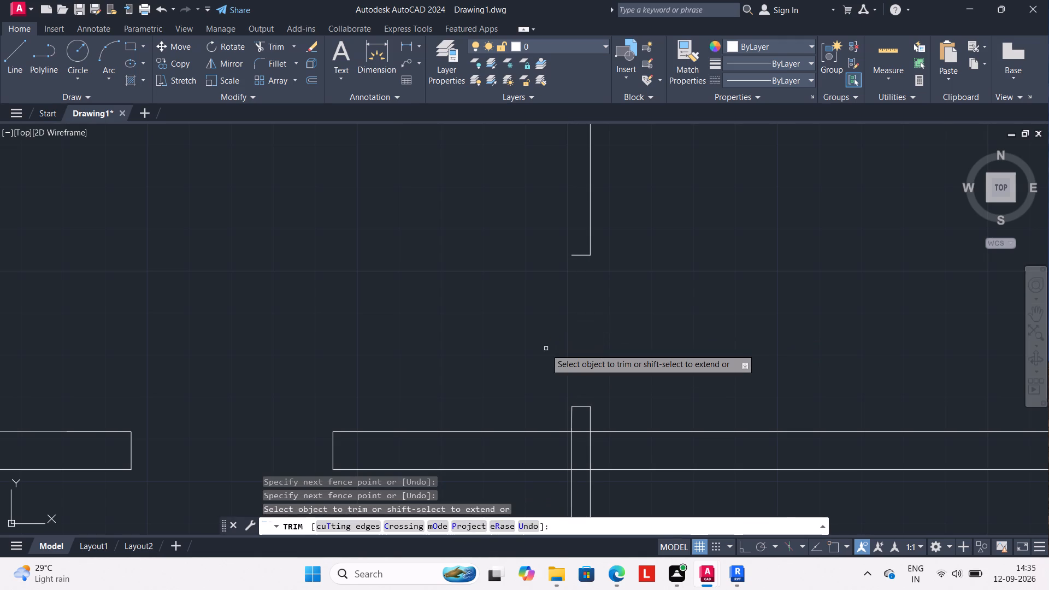
scroll(568, 326, down, 4)
middle_drag(541, 315, 546, 328)
key(Escape)
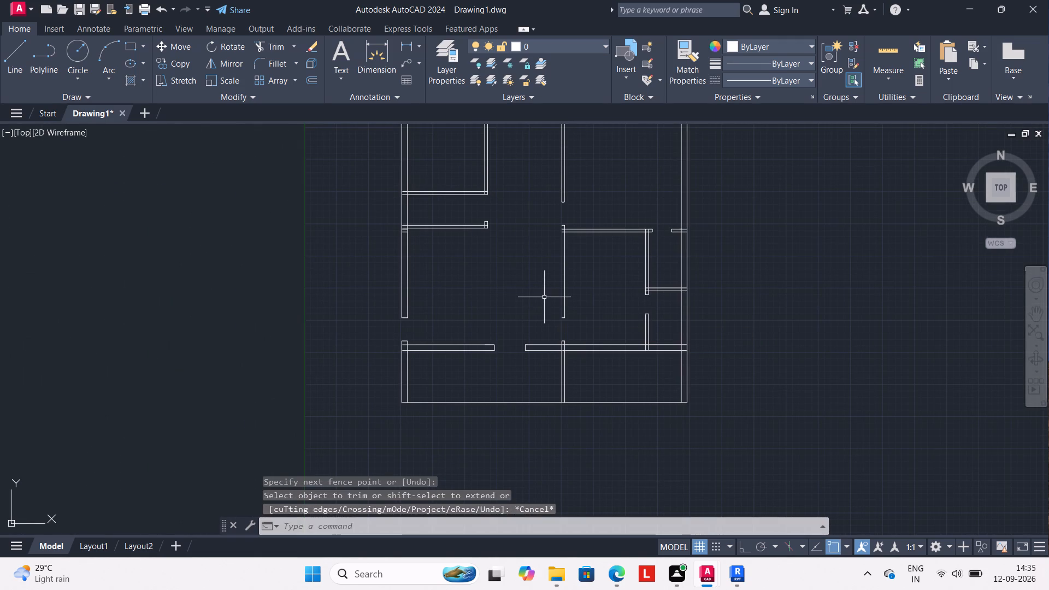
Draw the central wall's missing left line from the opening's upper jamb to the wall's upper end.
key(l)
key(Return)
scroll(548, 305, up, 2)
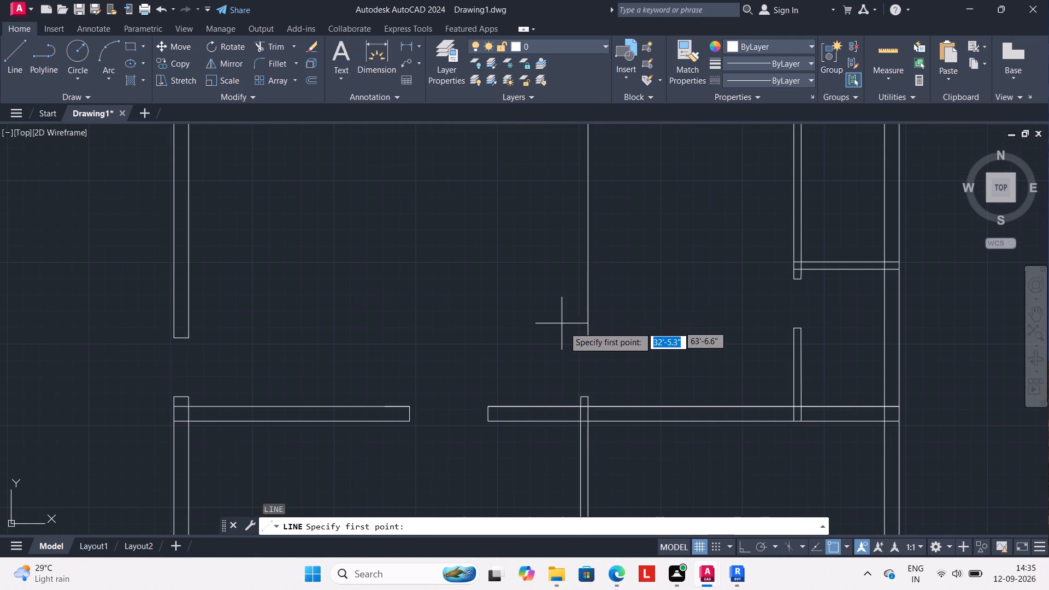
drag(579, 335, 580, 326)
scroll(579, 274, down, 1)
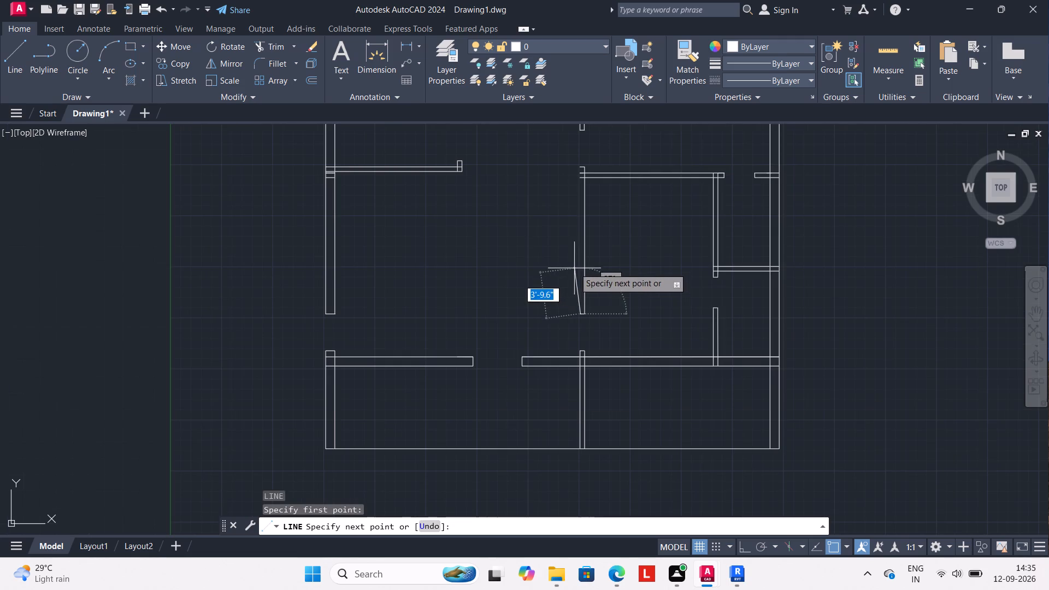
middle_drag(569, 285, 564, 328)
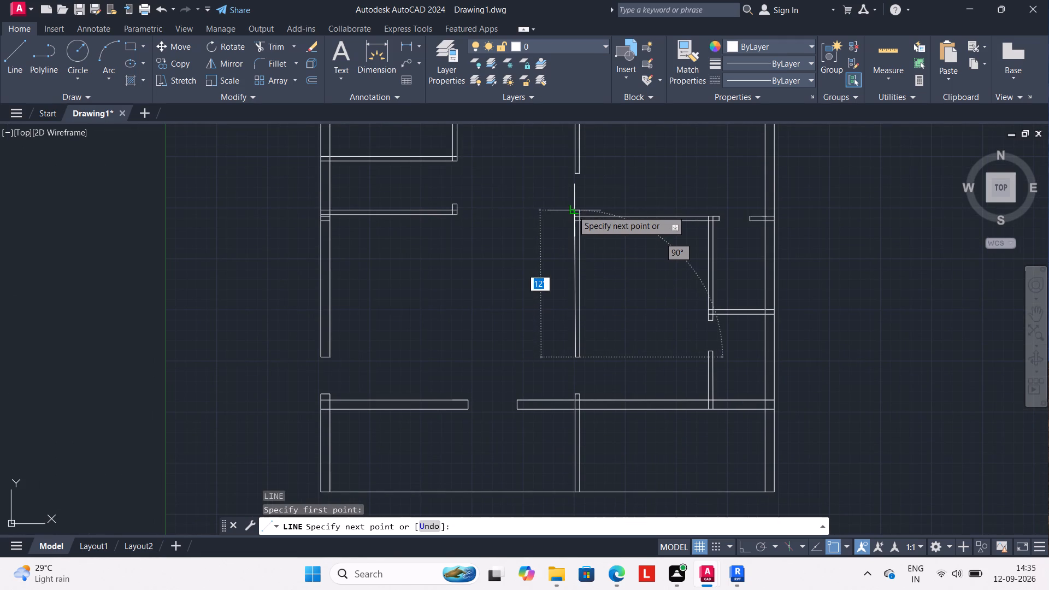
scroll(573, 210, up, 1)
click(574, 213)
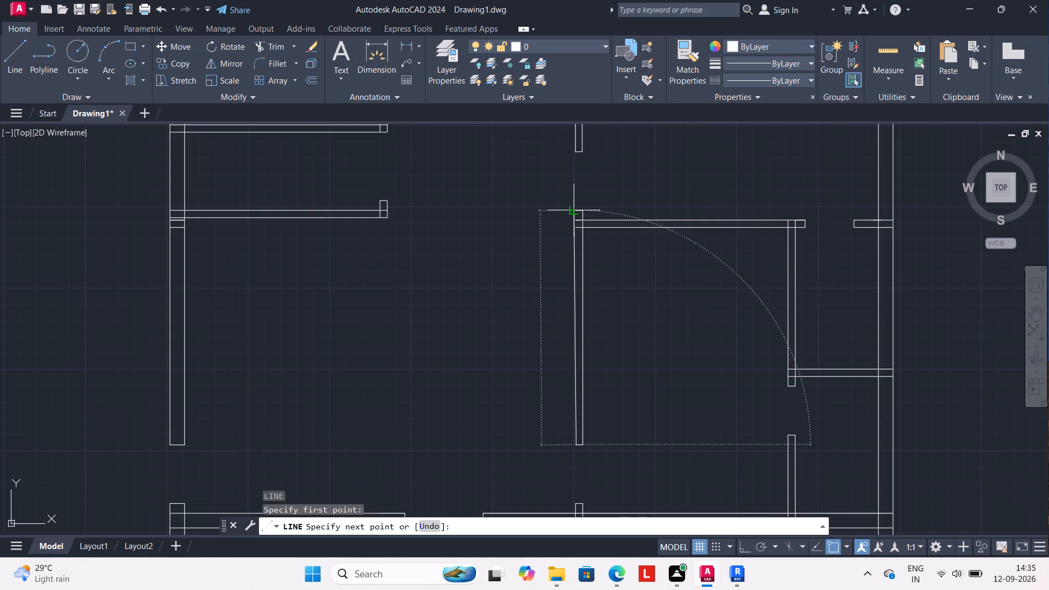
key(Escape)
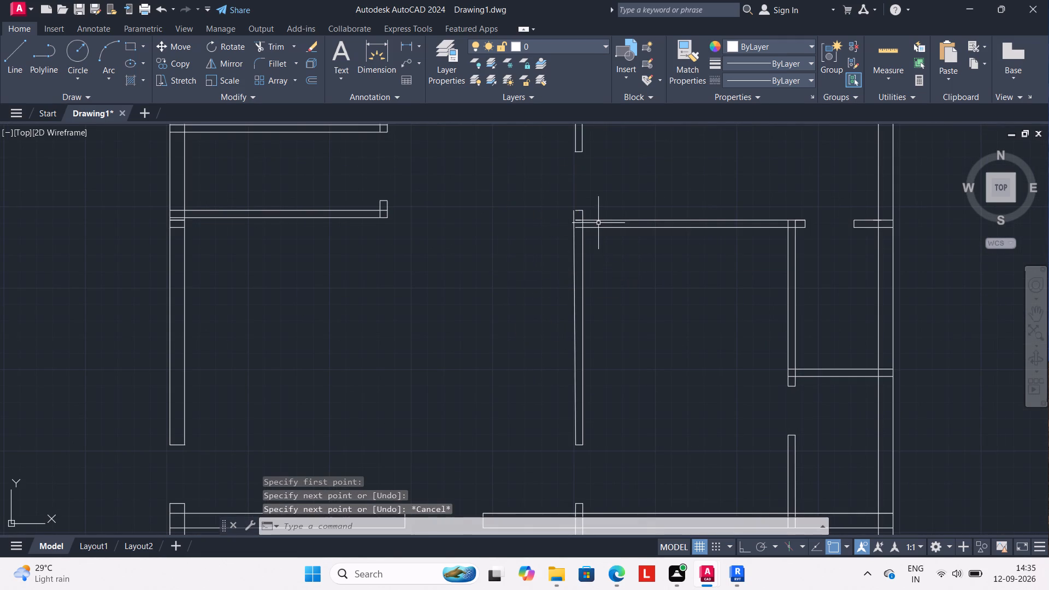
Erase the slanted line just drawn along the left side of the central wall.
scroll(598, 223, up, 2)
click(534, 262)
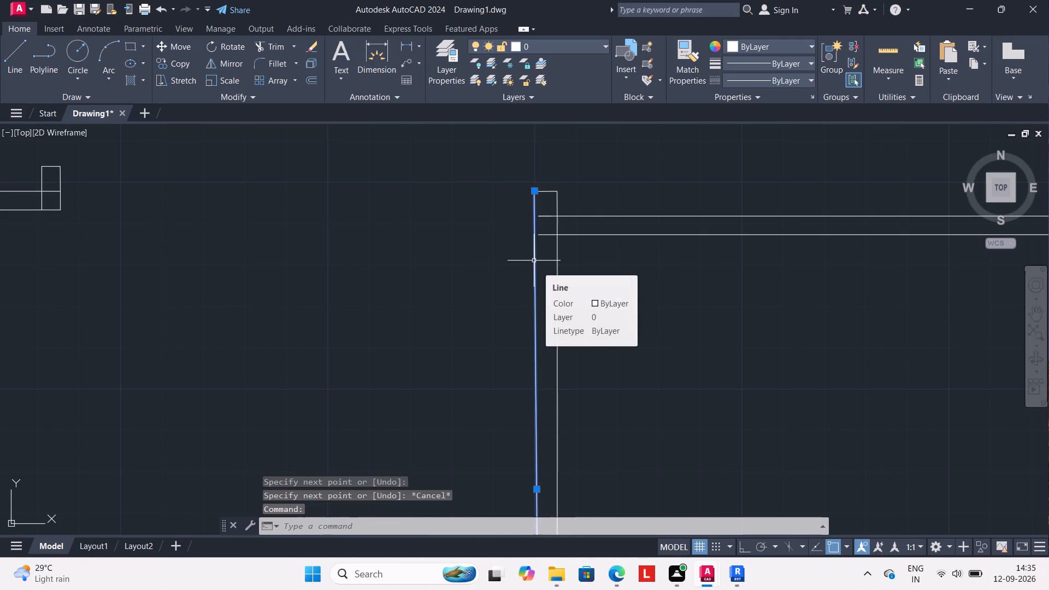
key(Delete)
Redraw the central wall's left line from its upper end corner down to the end of the opening's upper jamb.
scroll(551, 298, down, 1)
middle_drag(547, 285, 586, 208)
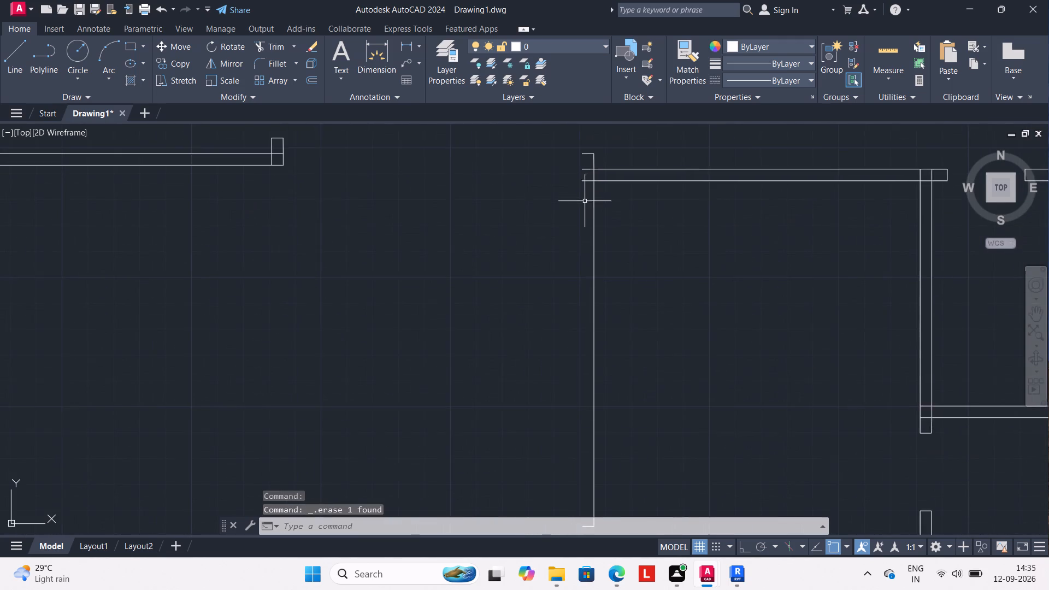
scroll(576, 225, down, 1)
key(l)
key(Return)
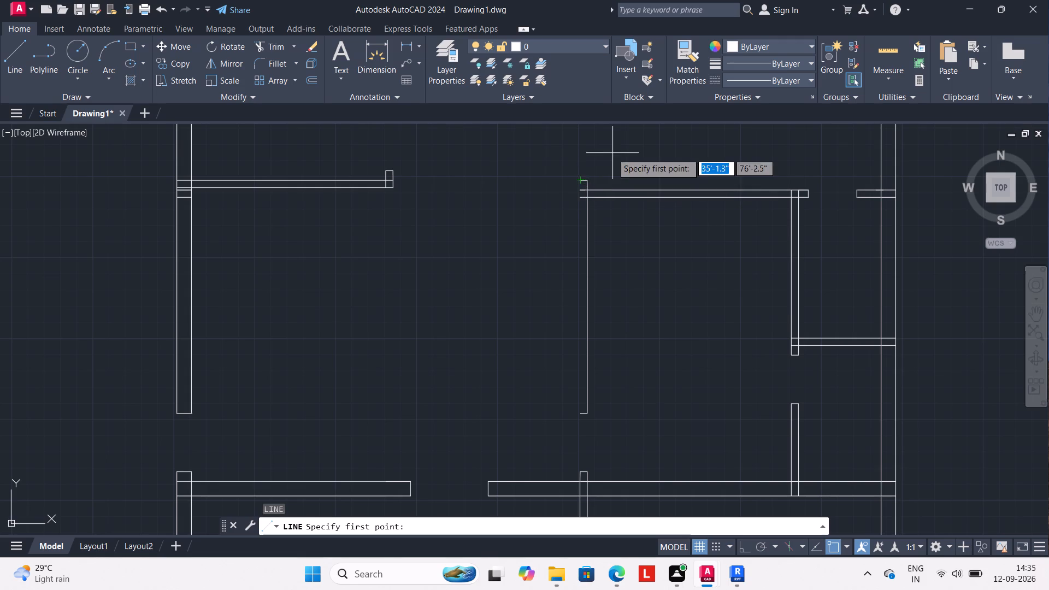
scroll(584, 182, up, 1)
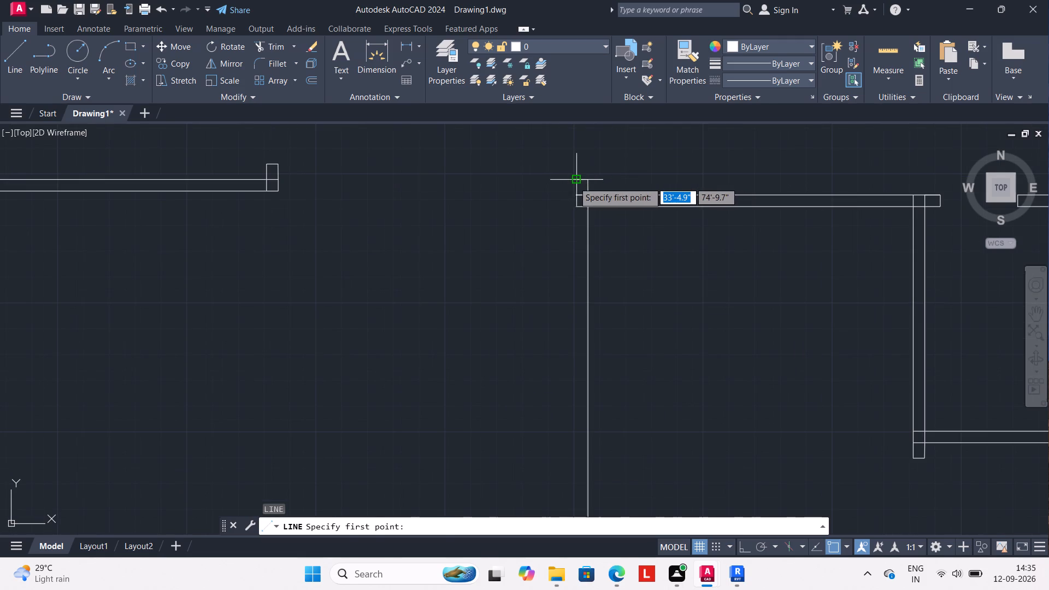
drag(574, 182, 573, 187)
scroll(568, 359, down, 2)
middle_drag(568, 358, 576, 273)
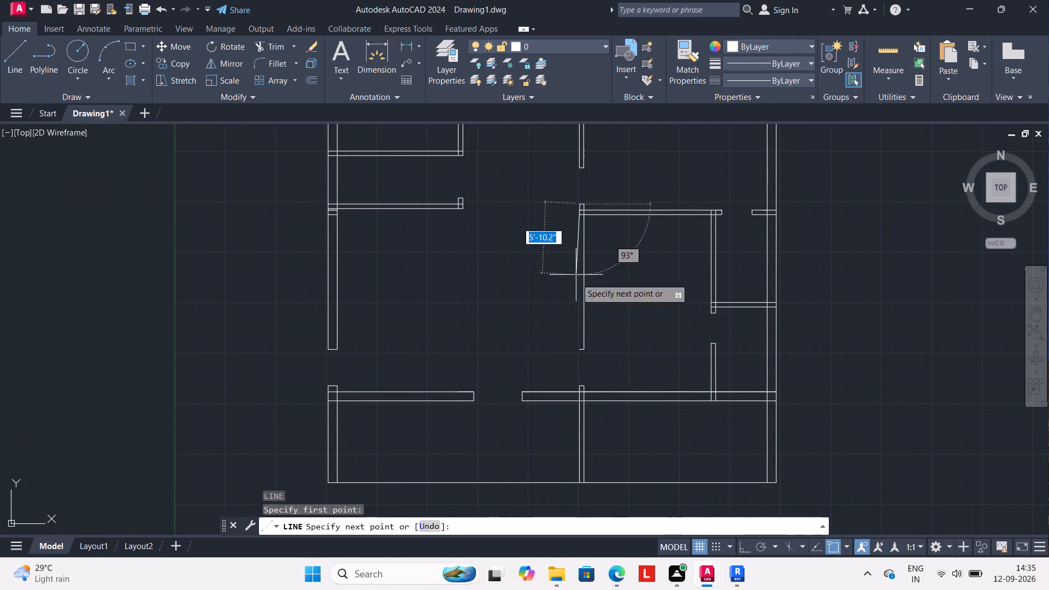
click(577, 349)
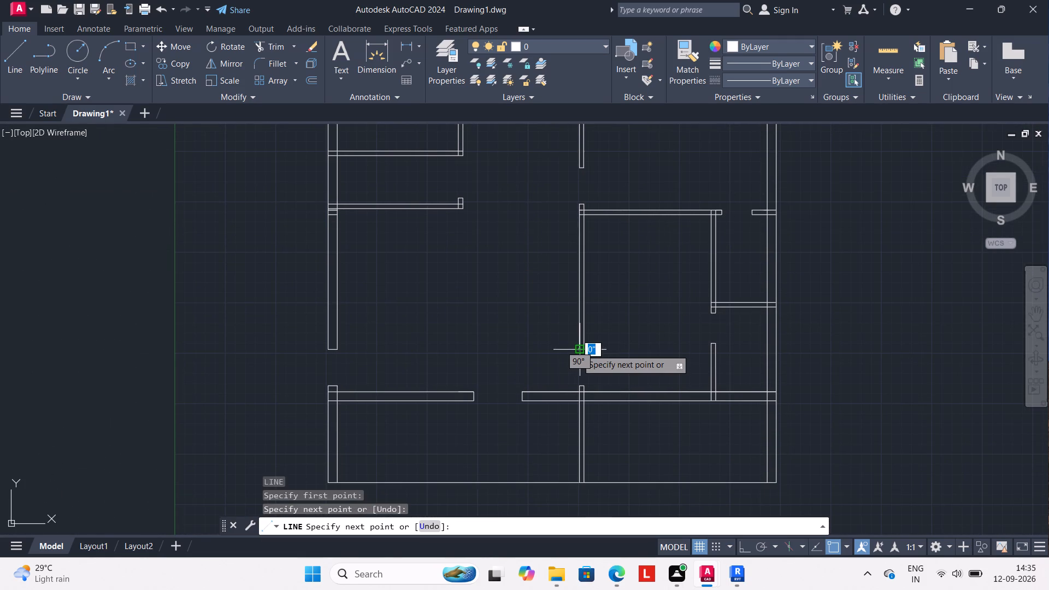
key(Escape)
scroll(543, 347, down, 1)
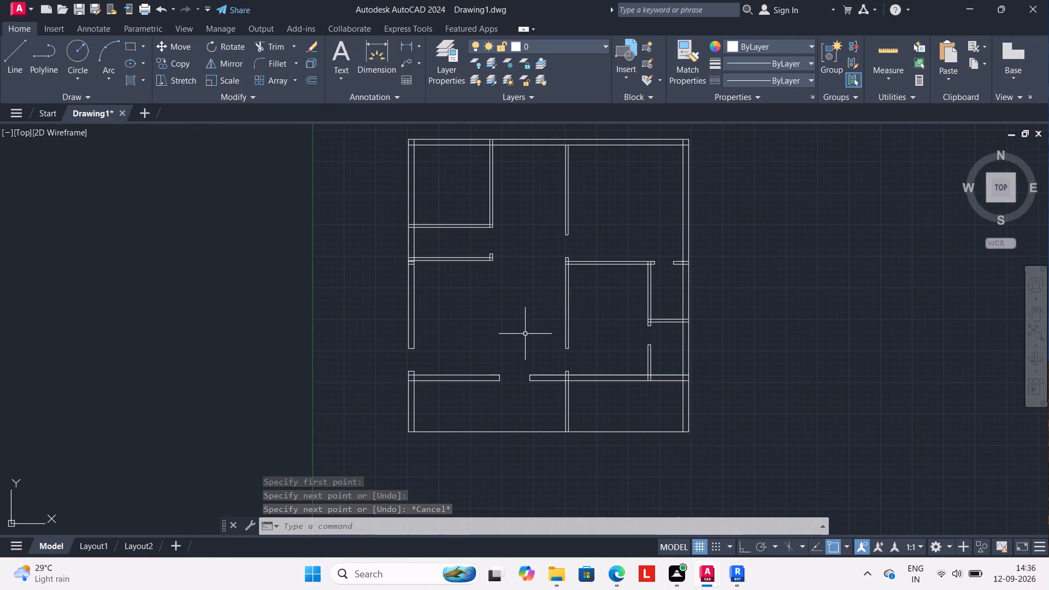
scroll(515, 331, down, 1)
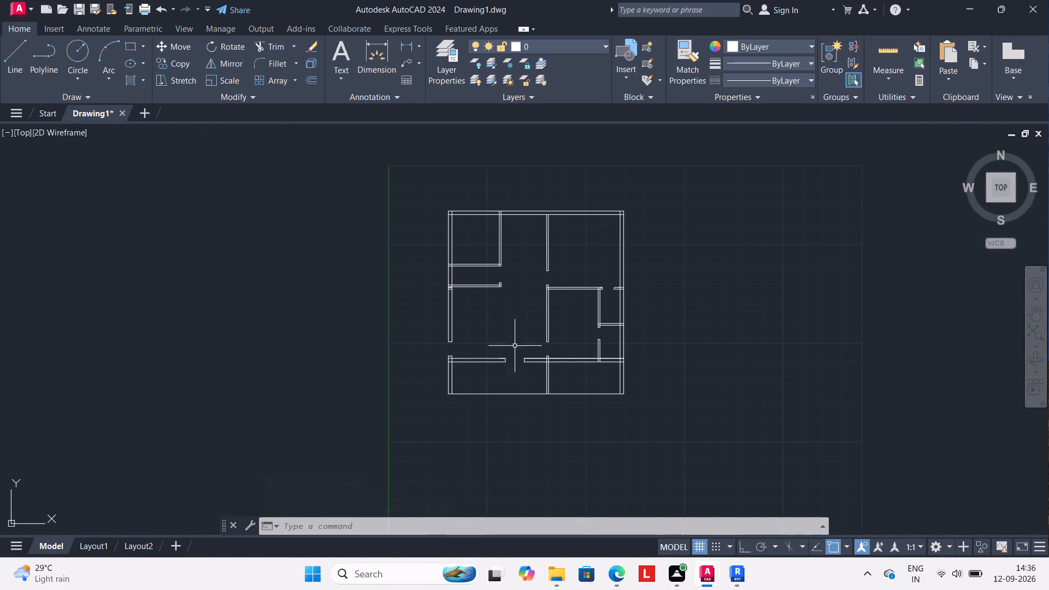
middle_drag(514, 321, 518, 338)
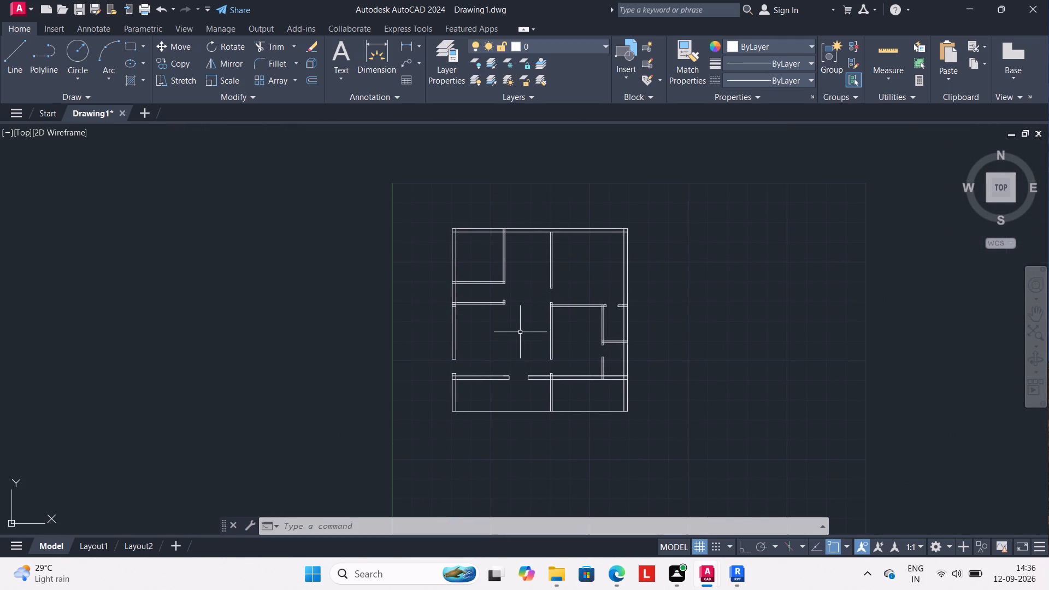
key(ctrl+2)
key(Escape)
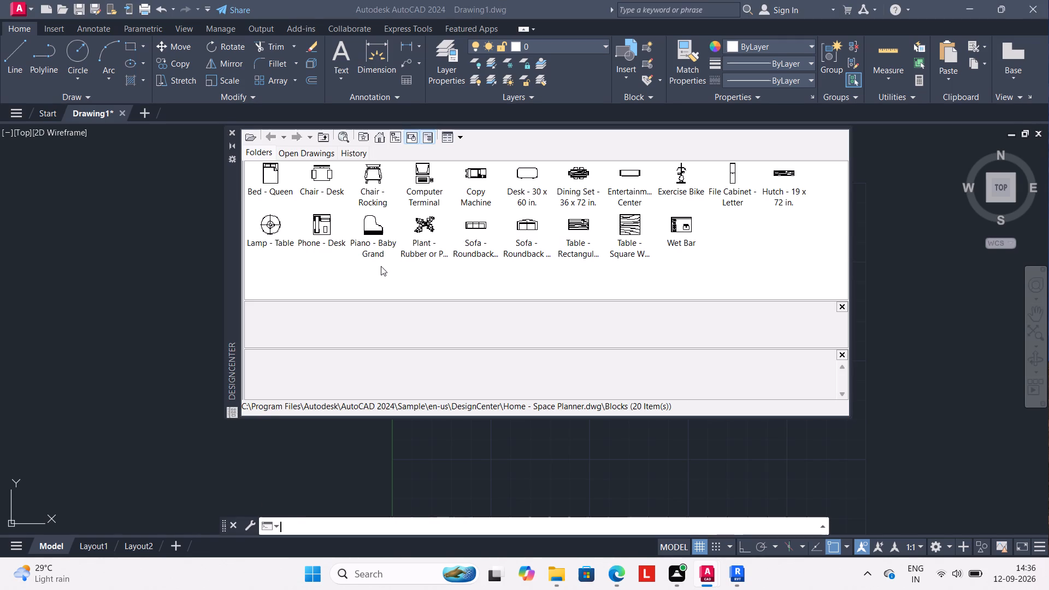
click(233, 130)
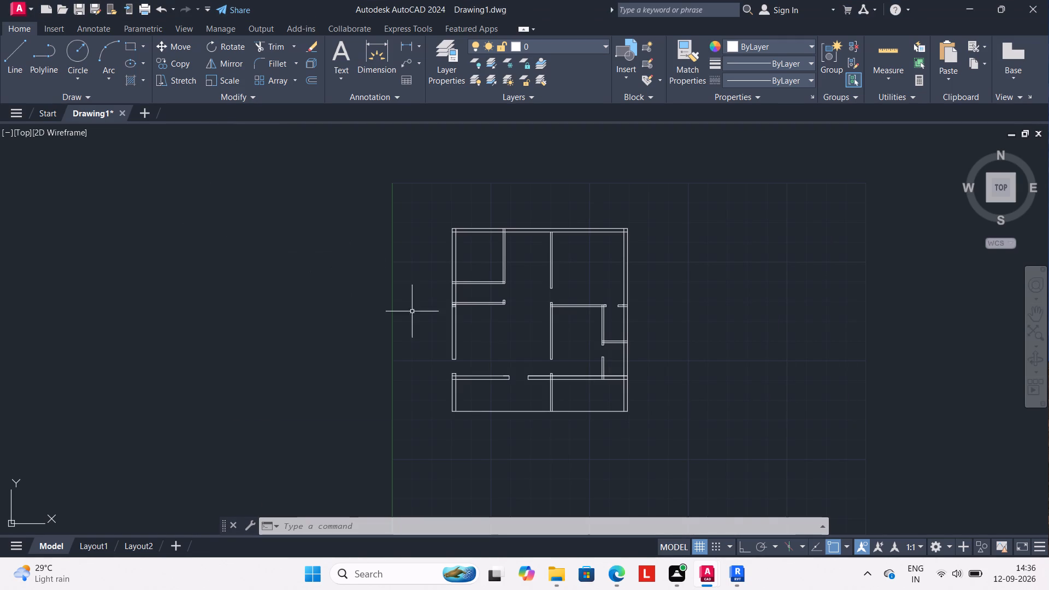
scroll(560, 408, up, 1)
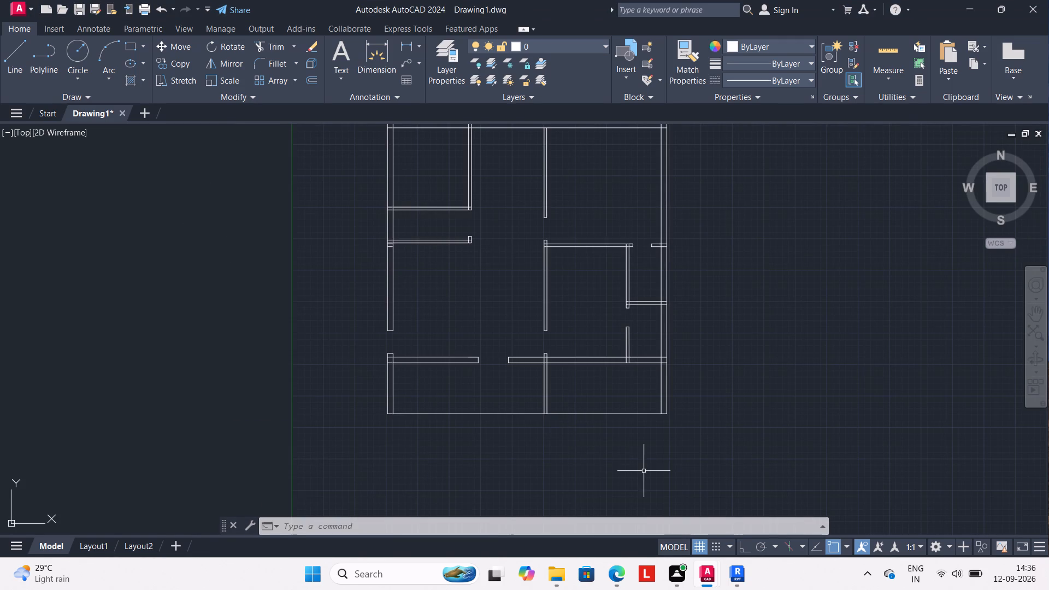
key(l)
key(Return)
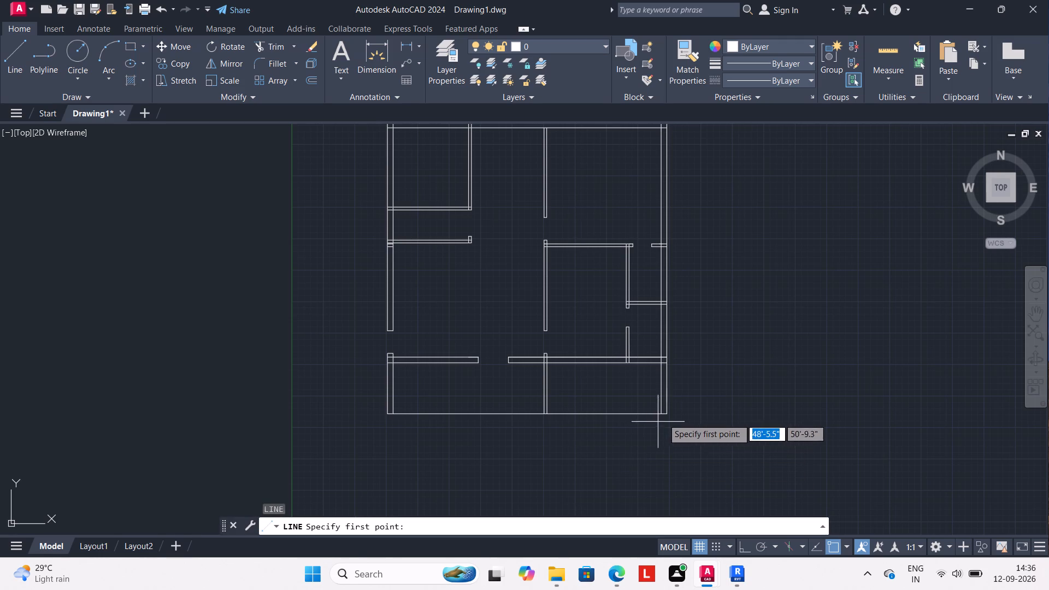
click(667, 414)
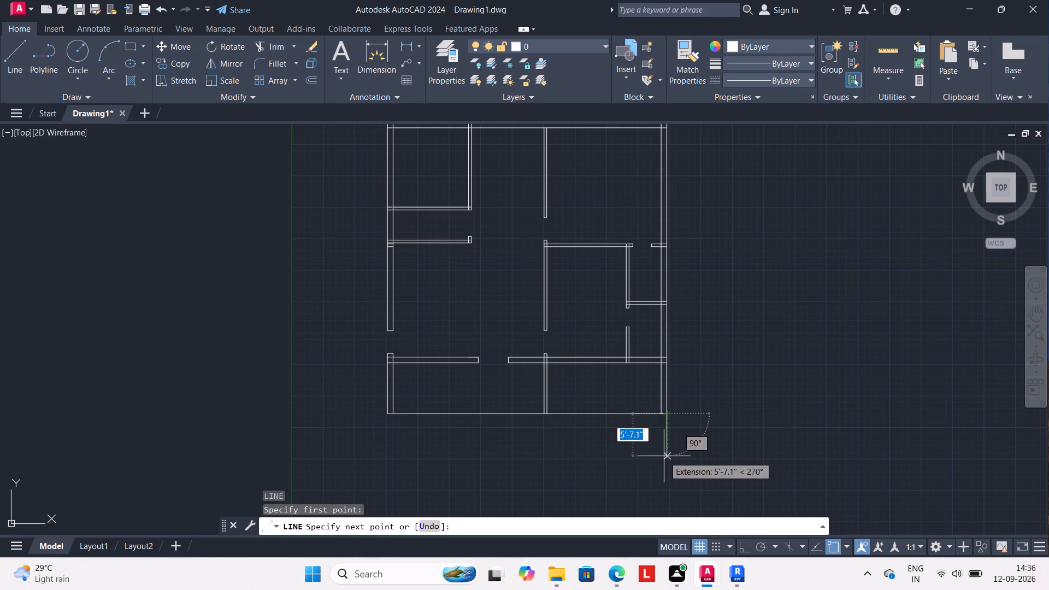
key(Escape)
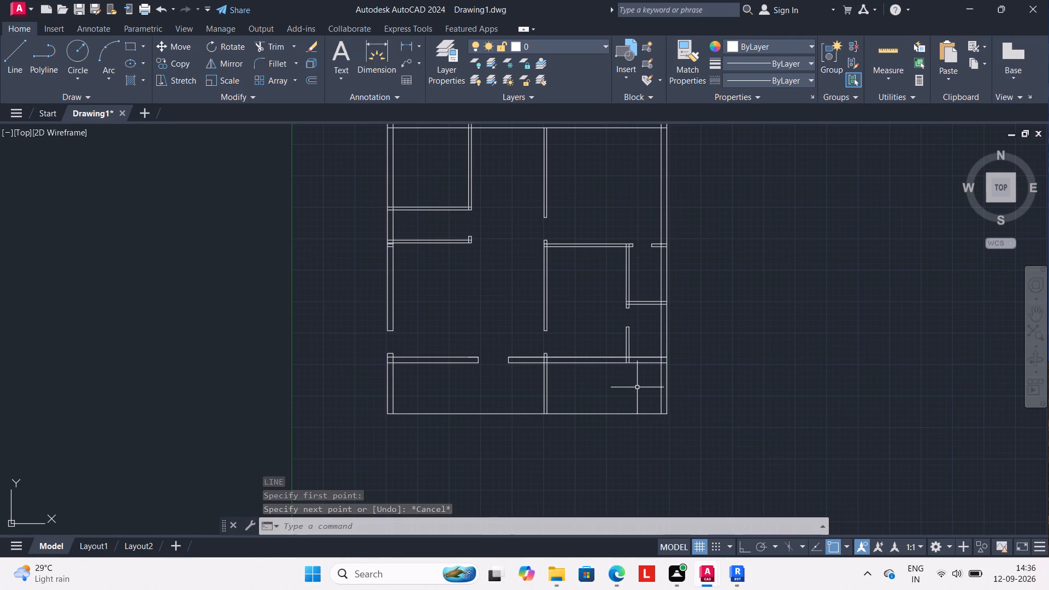
Trim away the right outer wall's inner line and both central wall lines below the lower cross wall.
scroll(637, 387, up, 2)
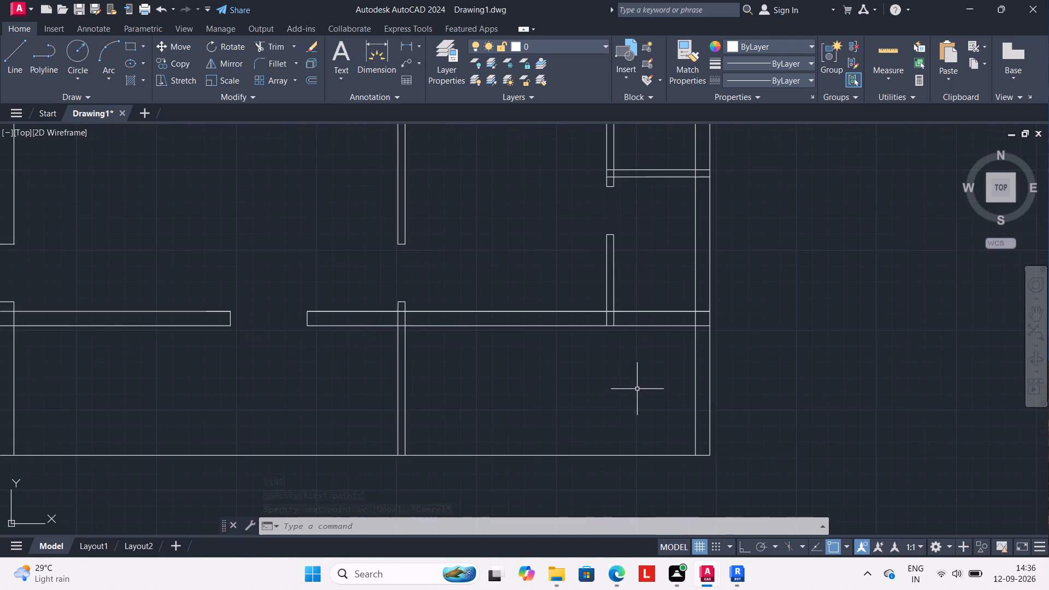
text(TR)
key(Return)
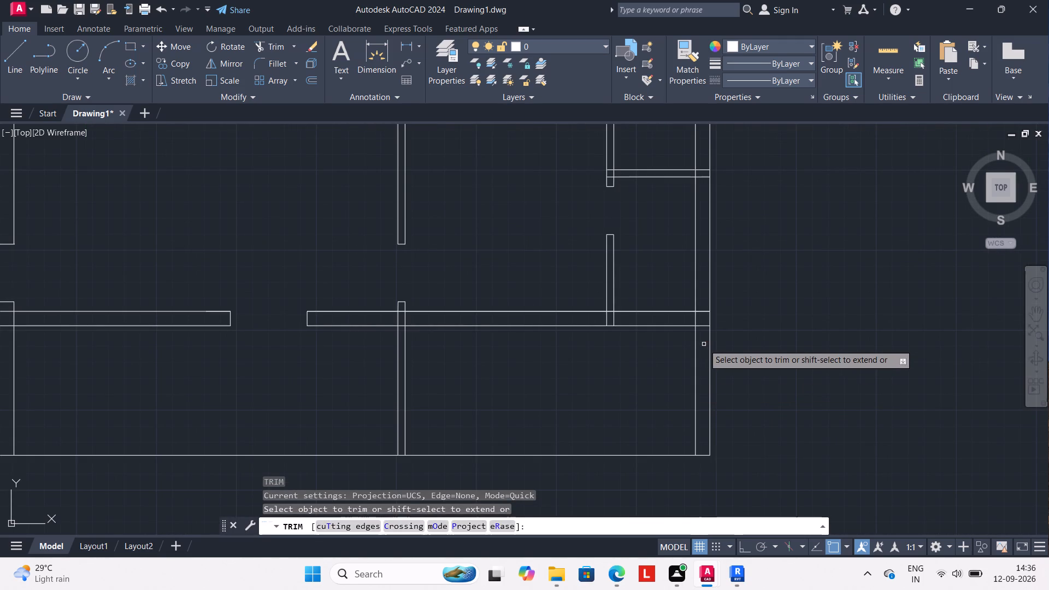
drag(701, 350, 689, 369)
drag(686, 376, 674, 388)
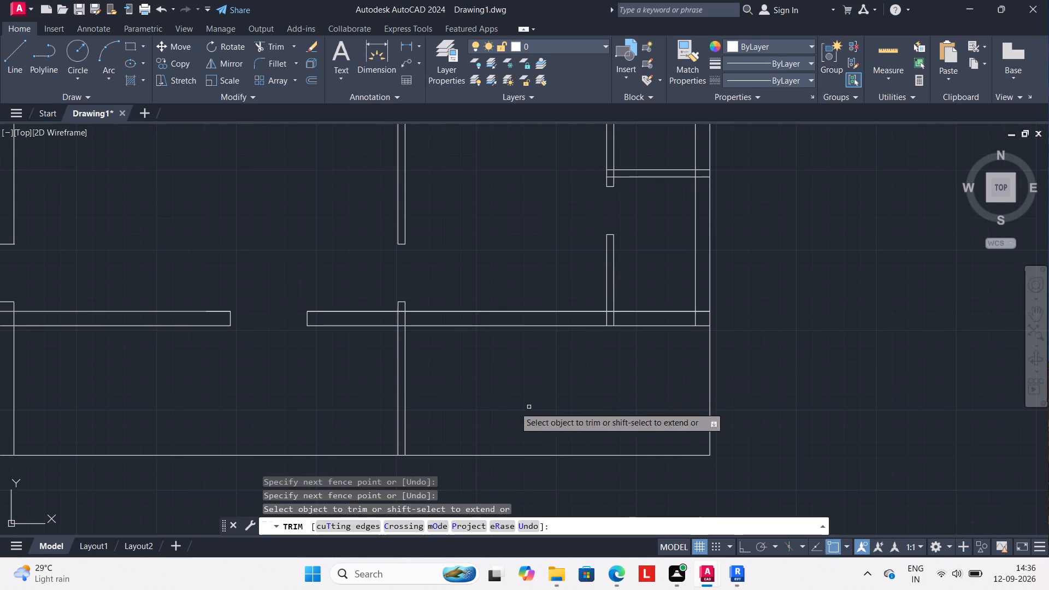
drag(464, 391, 335, 418)
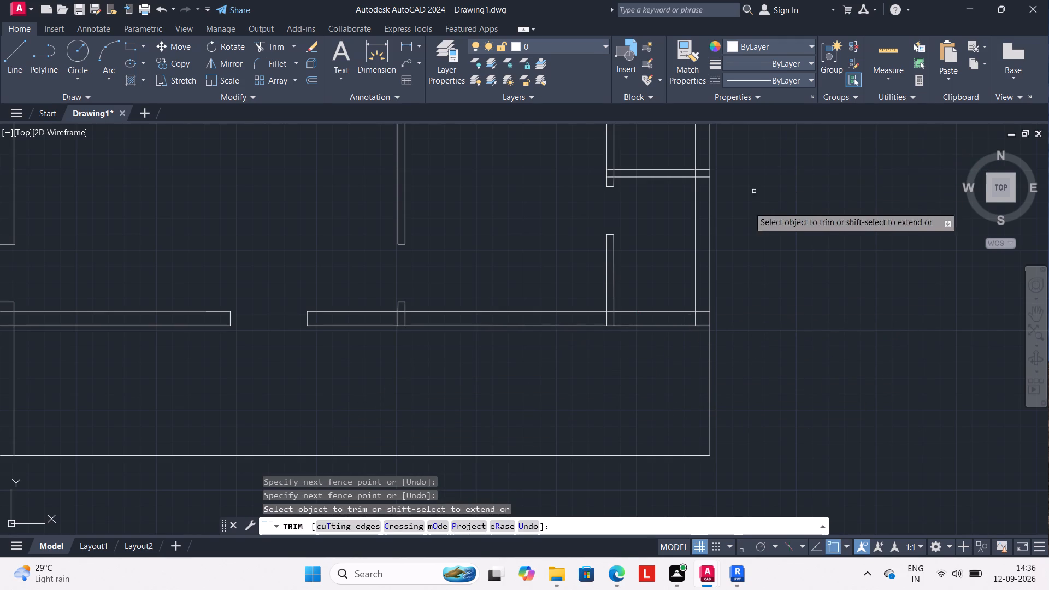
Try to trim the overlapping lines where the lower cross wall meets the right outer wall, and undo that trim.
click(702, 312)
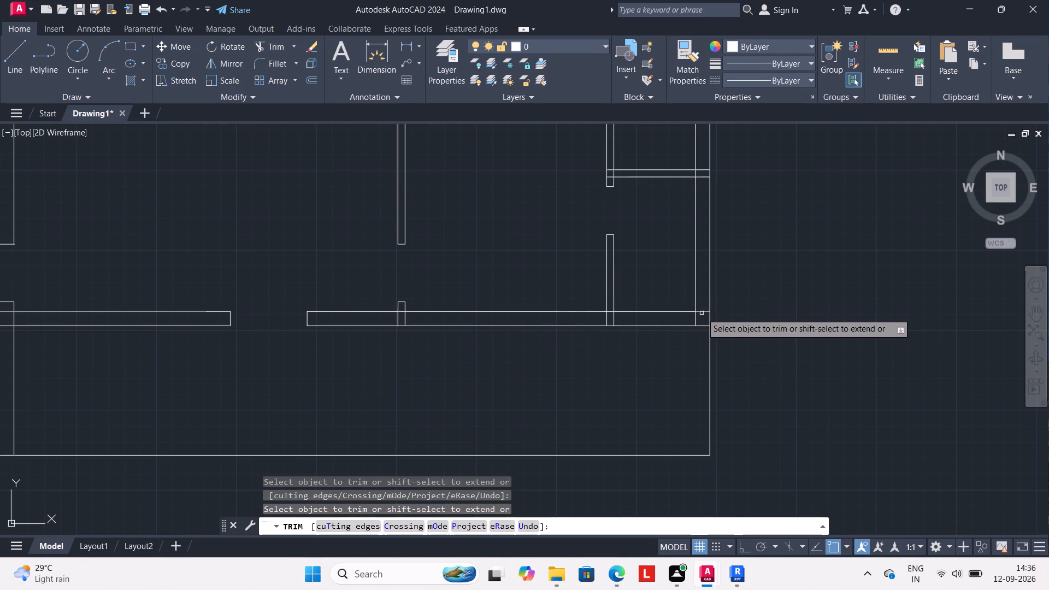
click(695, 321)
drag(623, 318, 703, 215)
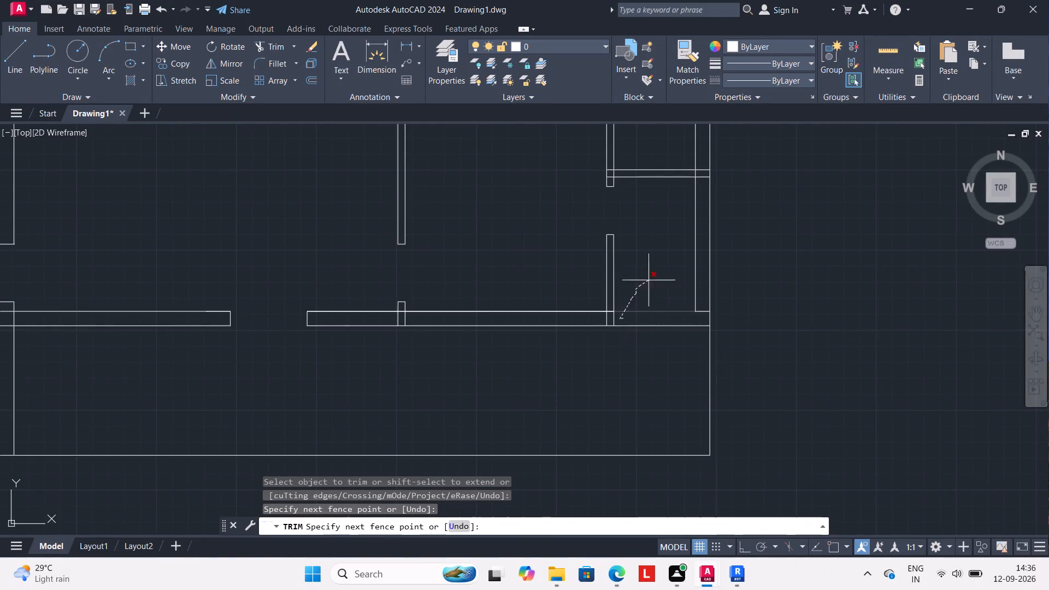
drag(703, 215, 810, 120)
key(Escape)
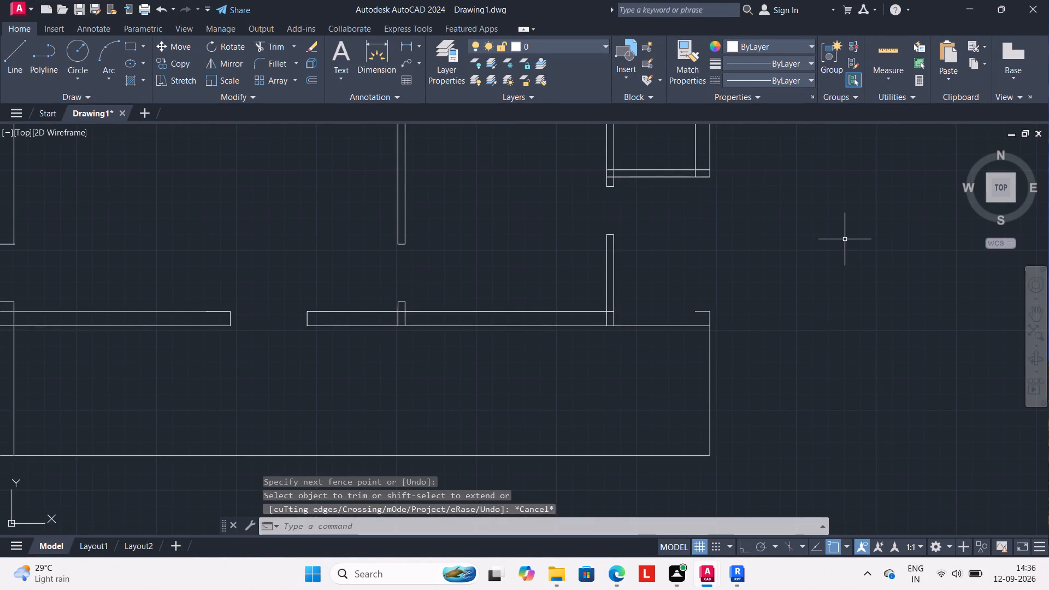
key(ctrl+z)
Trim the overlapping lines inside the lower cross wall at the right outer wall, the short right partition and the central wall.
scroll(873, 374, up, 1)
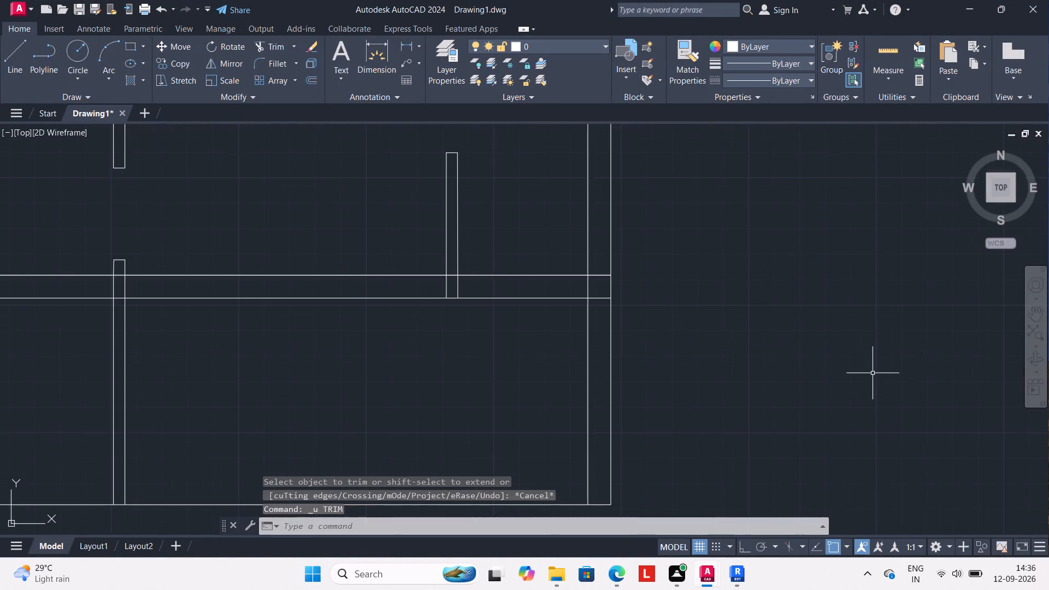
scroll(653, 214, down, 3)
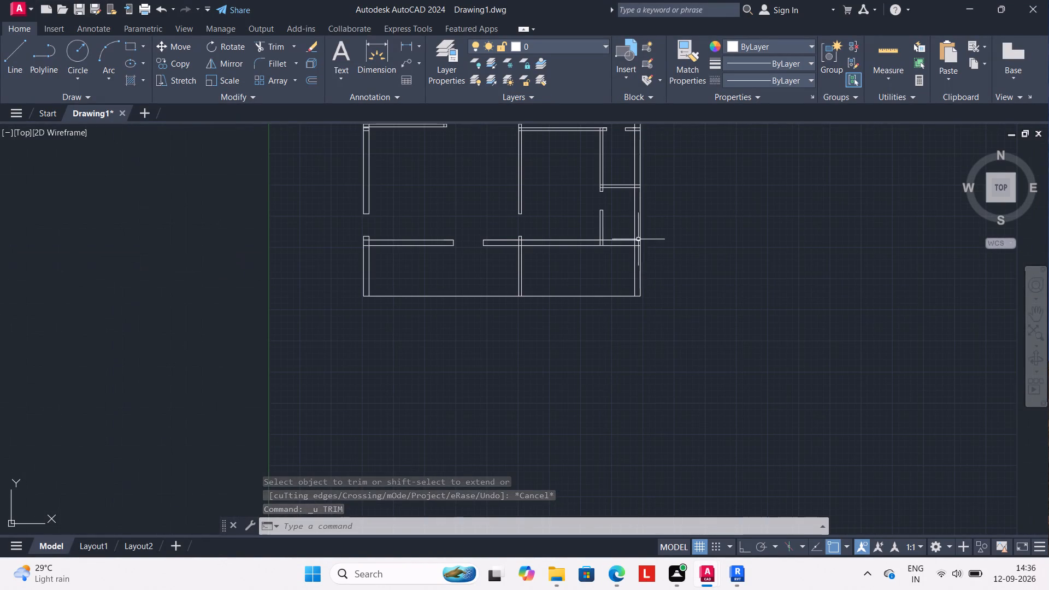
key(t)
key(r)
key(Return)
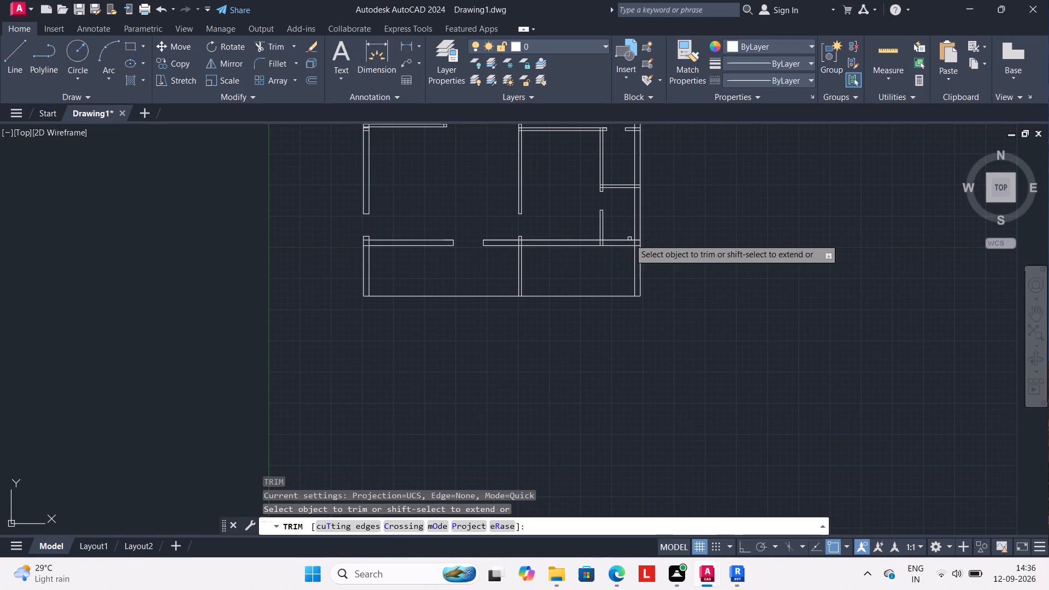
scroll(629, 239, up, 2)
drag(647, 239, 648, 247)
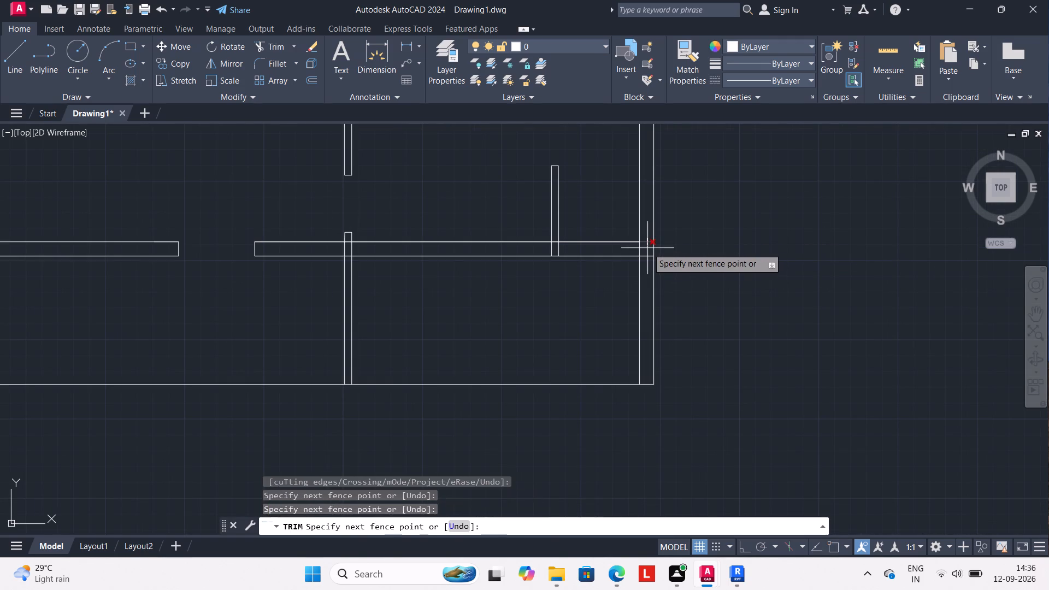
click(647, 248)
click(641, 249)
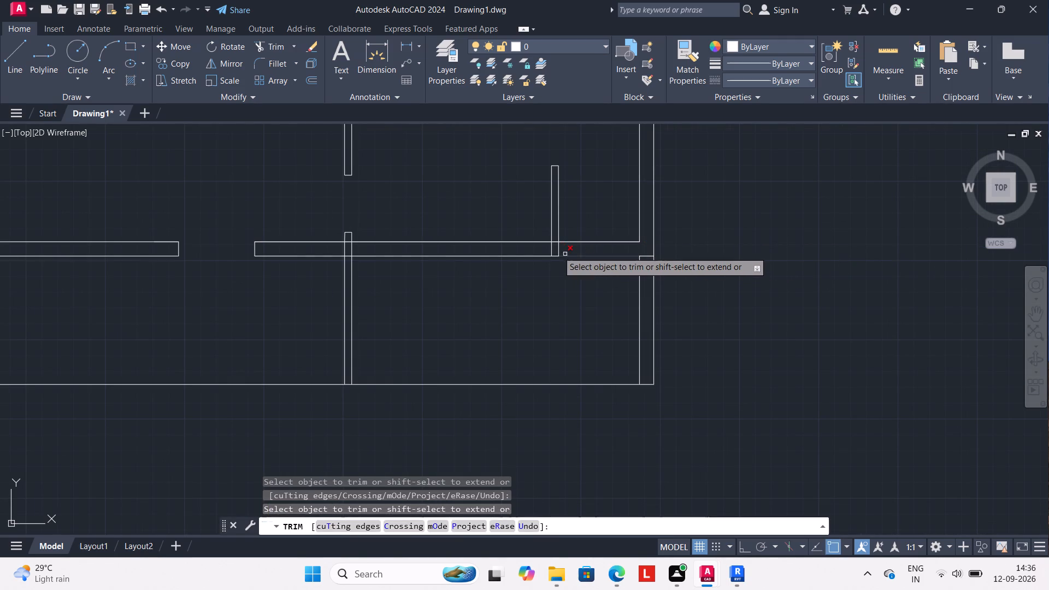
click(559, 249)
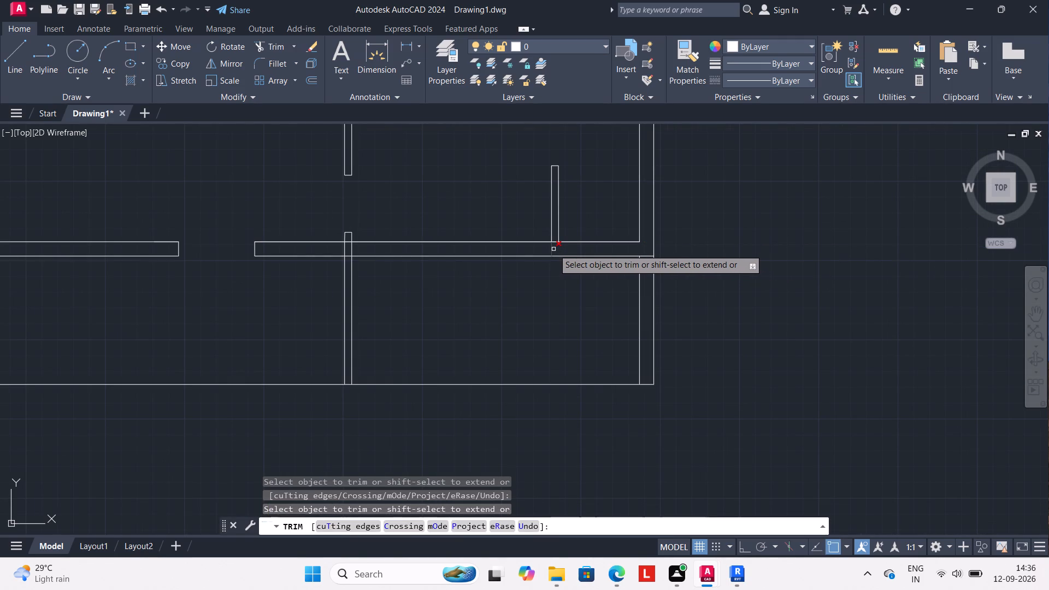
click(553, 249)
scroll(459, 253, up, 1)
middle_drag(470, 255, 600, 257)
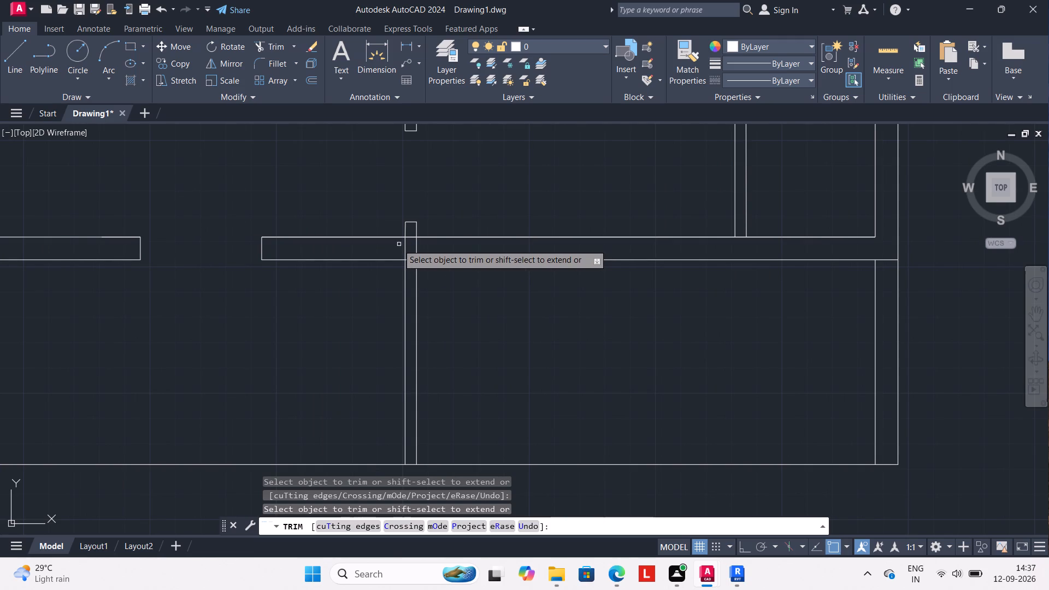
drag(397, 244, 421, 246)
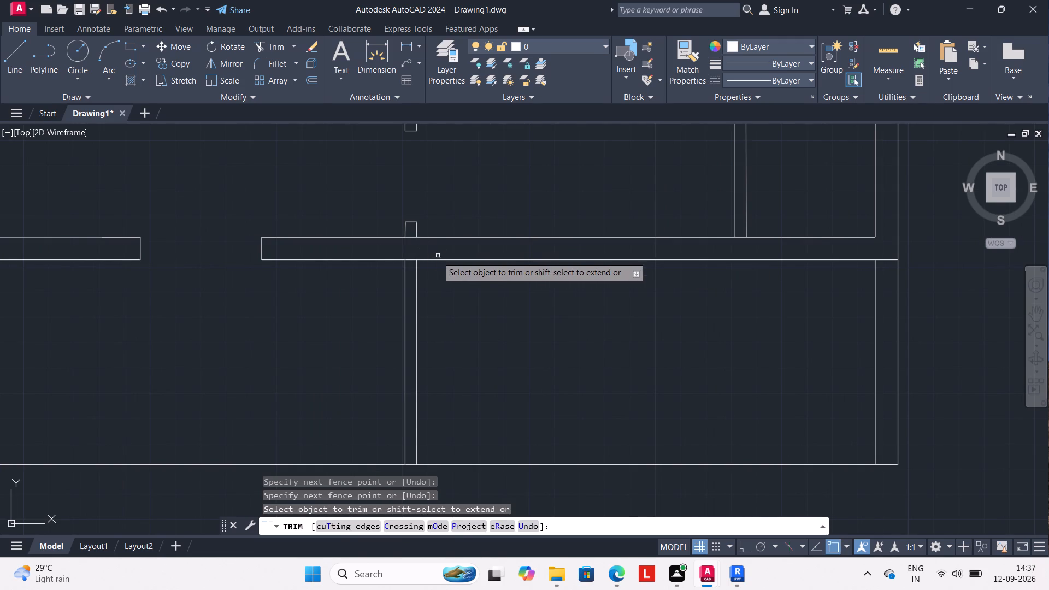
Trim away both outer walls' inner lines and both central wall lines below the lower cross wall.
scroll(439, 286, down, 1)
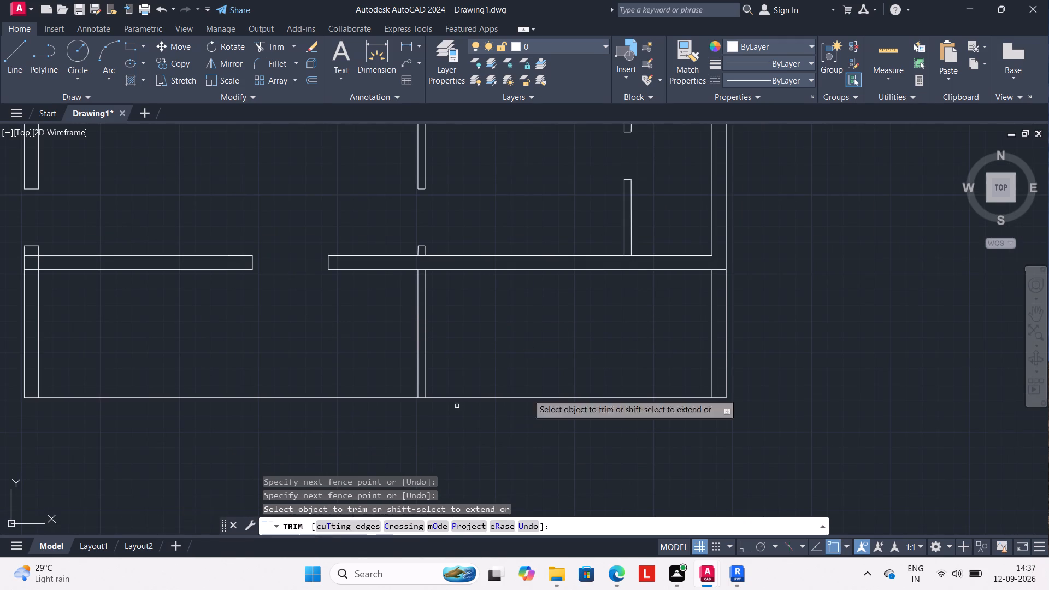
click(712, 349)
drag(419, 353, 422, 353)
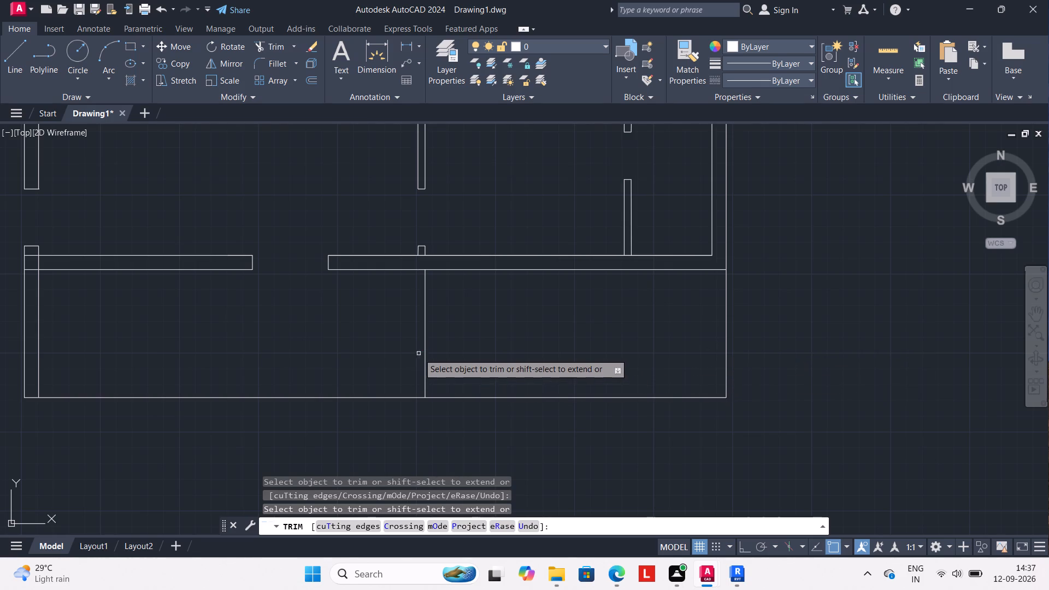
drag(422, 353, 459, 349)
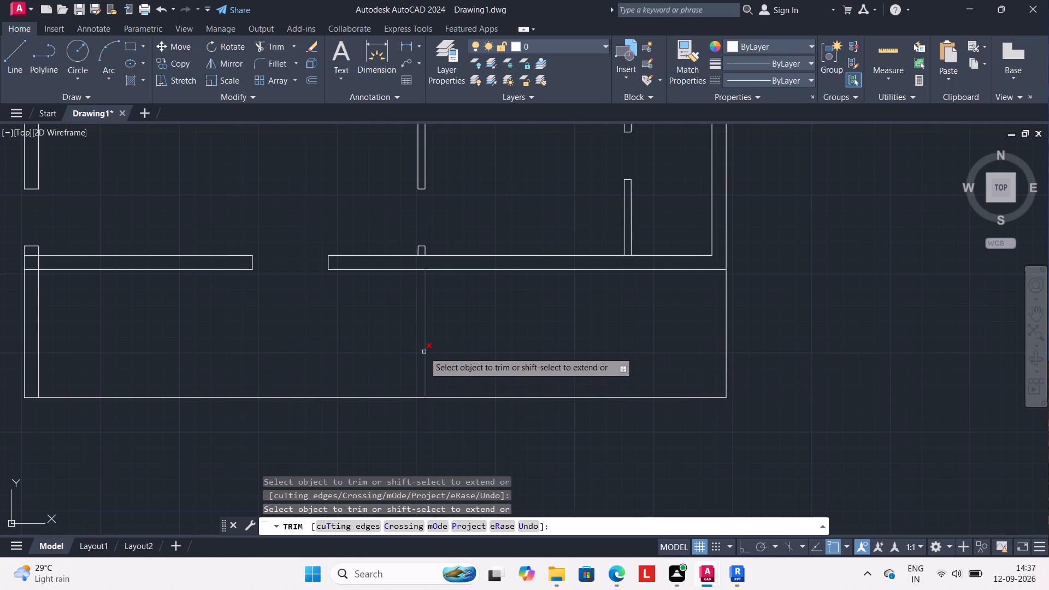
click(424, 352)
scroll(459, 357, down, 1)
middle_drag(463, 359, 716, 369)
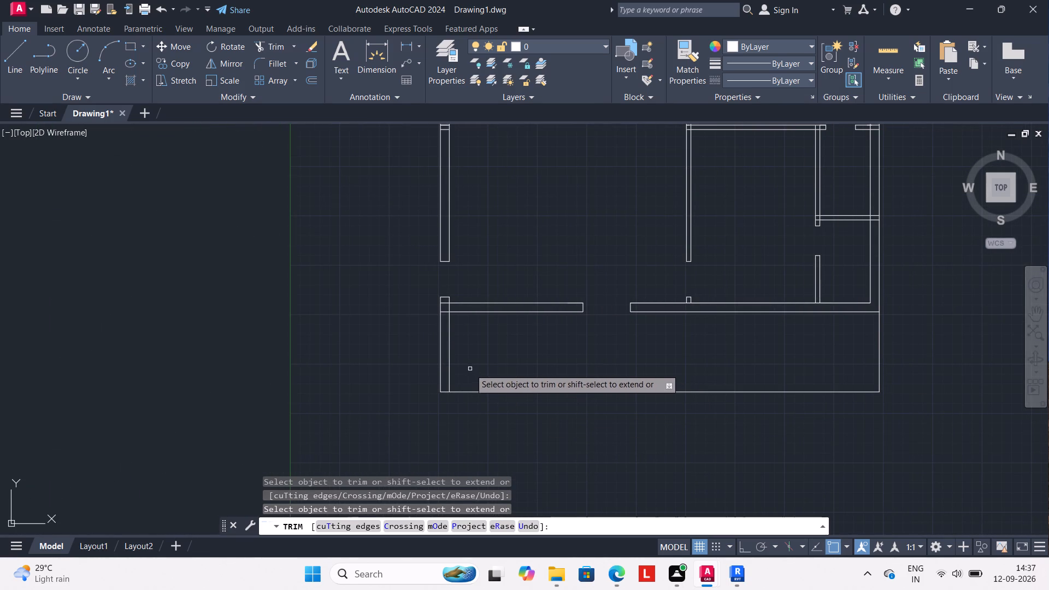
click(448, 373)
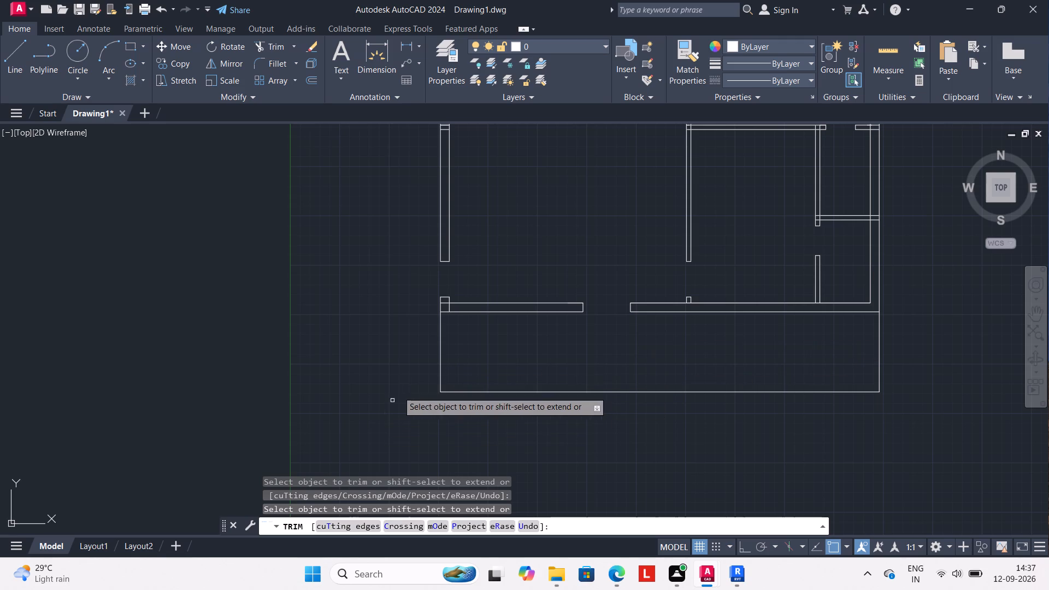
Trim the lines crossing the left outer wall at the lower cross wall and at the two upper-left room cross walls.
scroll(434, 309, up, 2)
drag(455, 293, 458, 300)
click(468, 304)
scroll(462, 367, down, 2)
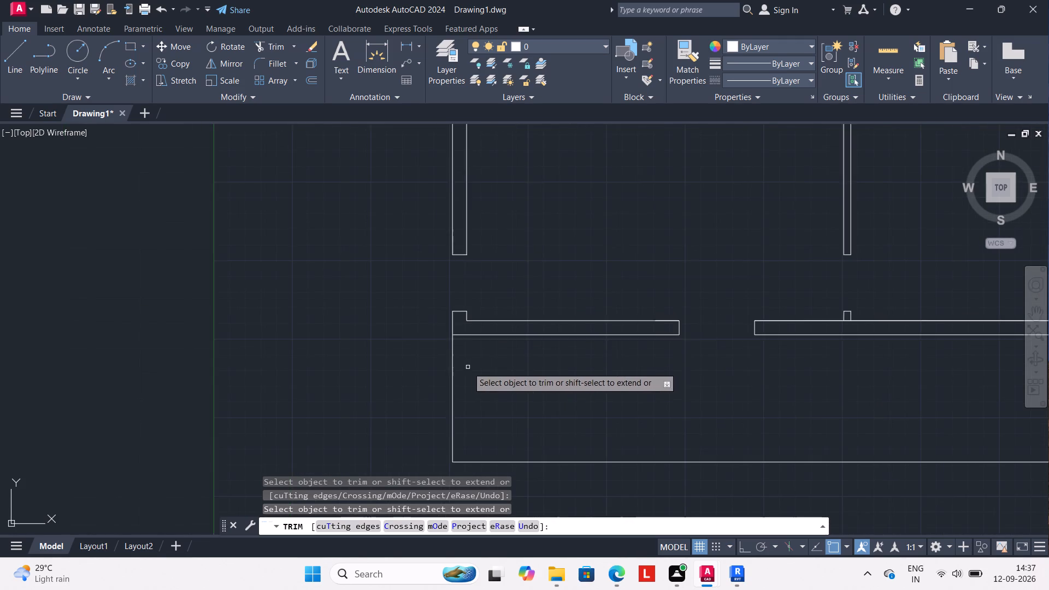
scroll(474, 378, down, 2)
scroll(464, 208, up, 2)
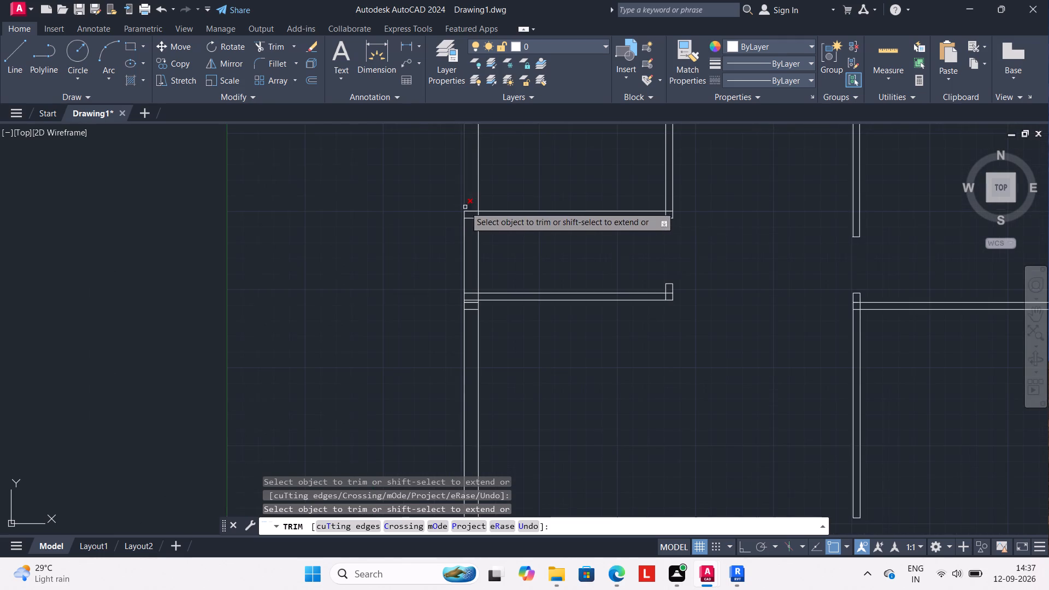
drag(469, 204, 471, 227)
drag(470, 285, 472, 294)
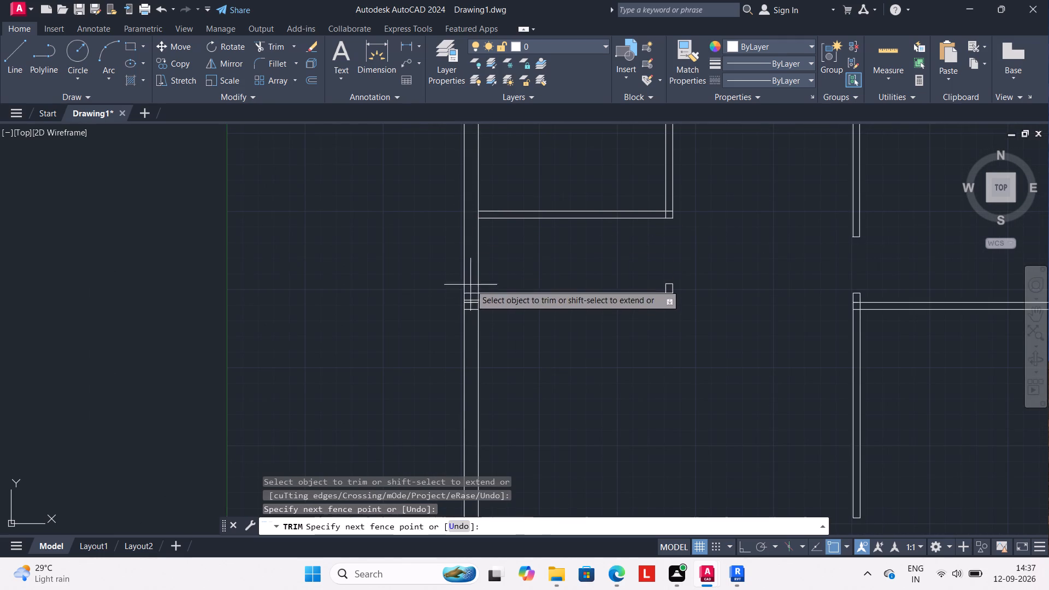
drag(472, 294, 473, 319)
Trim the overlapping lines inside the top outer wall at both corners and at the upper-left room's partition.
scroll(467, 303, down, 2)
middle_drag(463, 370, 463, 376)
scroll(503, 185, up, 2)
click(411, 213)
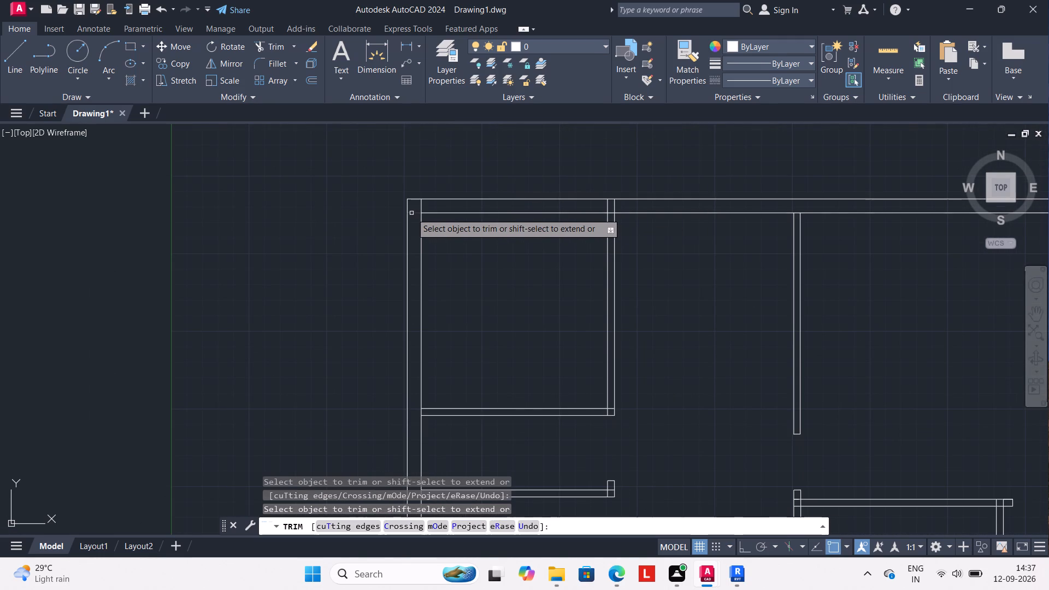
click(420, 205)
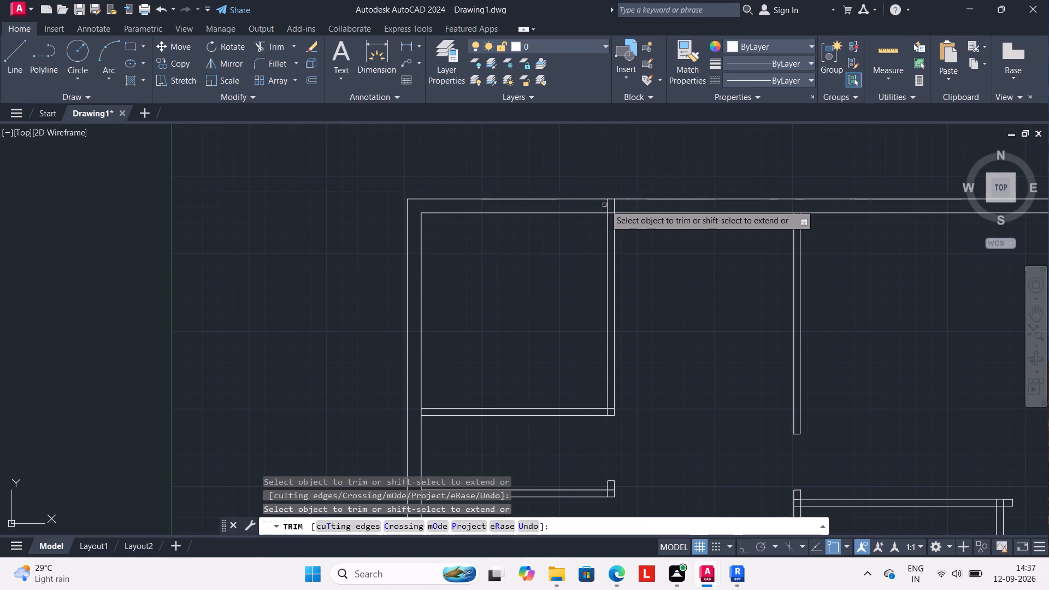
click(608, 206)
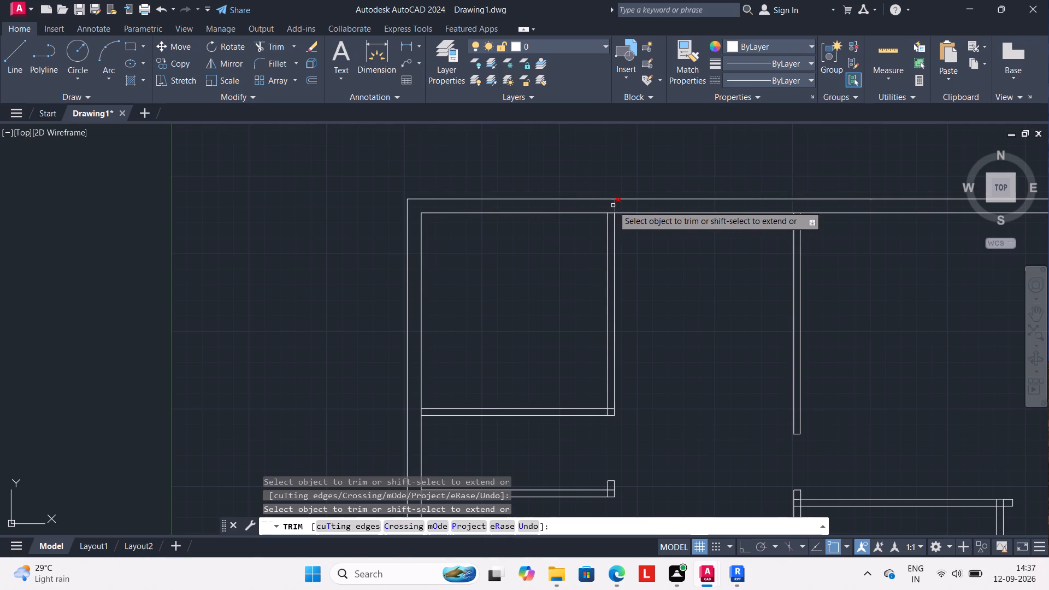
click(613, 205)
scroll(591, 213, down, 2)
scroll(810, 205, up, 2)
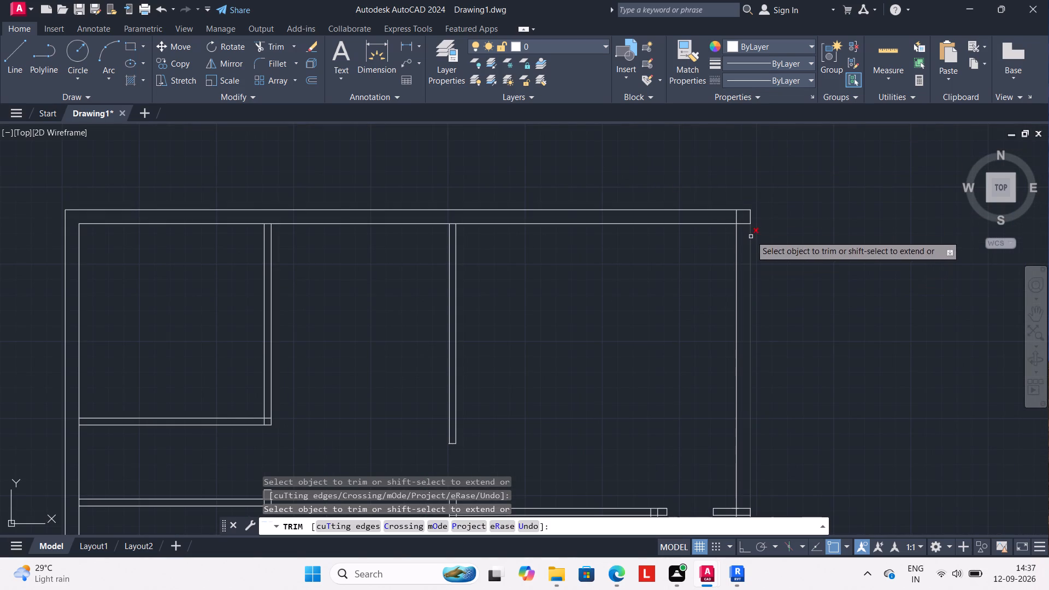
click(741, 225)
click(734, 217)
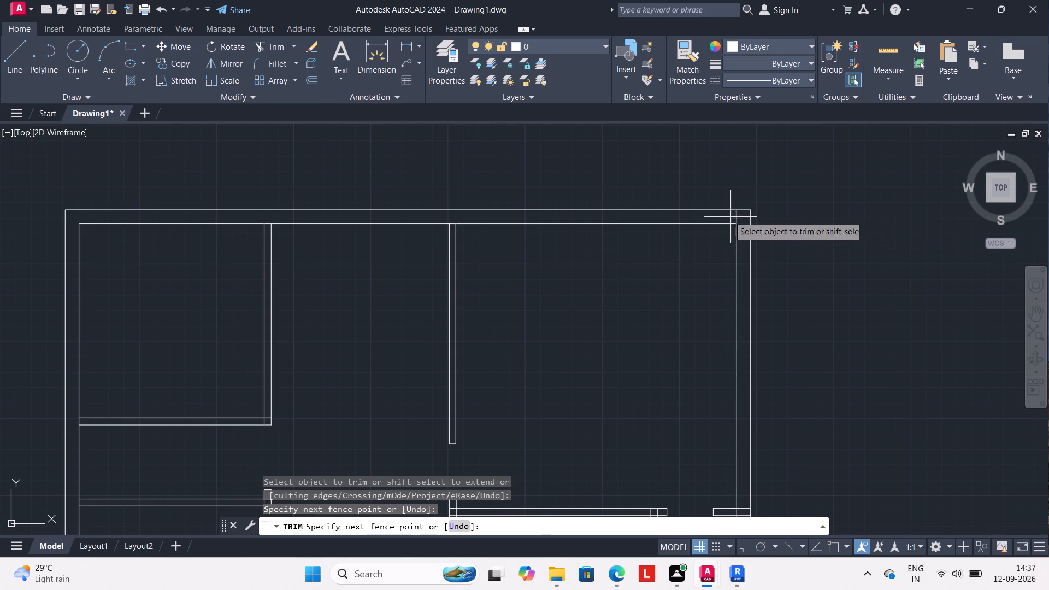
click(735, 215)
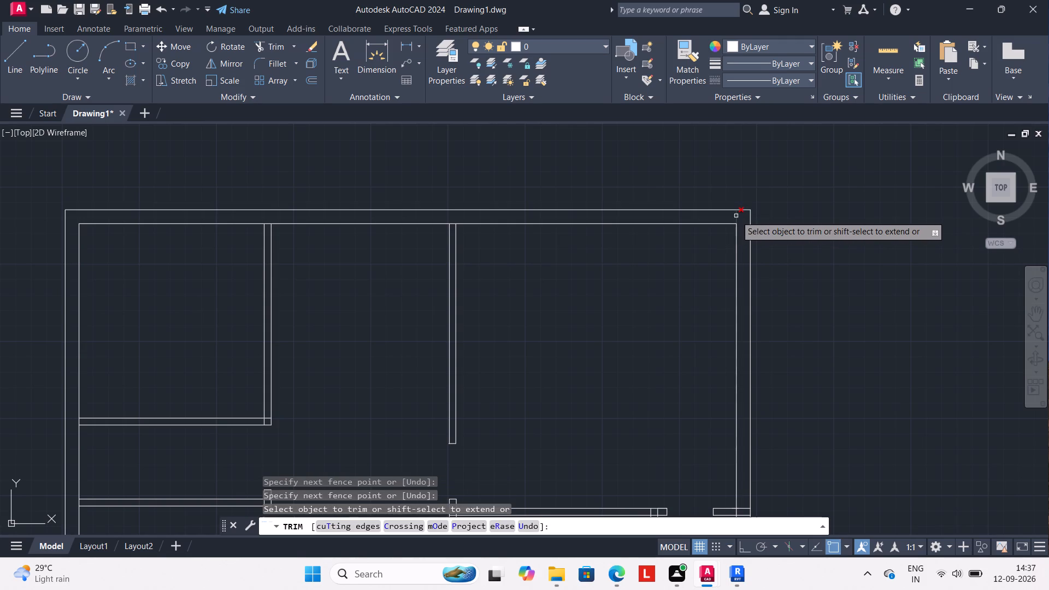
click(736, 216)
Trim the two right-hand cross walls' lines where they run through the right outer wall, and finish trimming.
scroll(802, 278, down, 1)
middle_drag(808, 293, 772, 169)
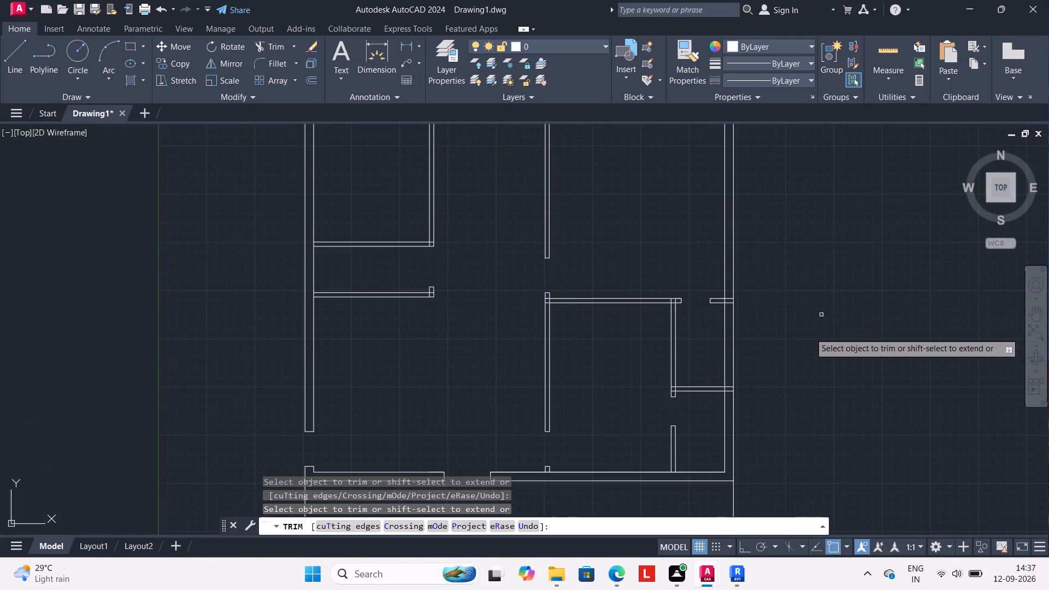
scroll(764, 385, up, 2)
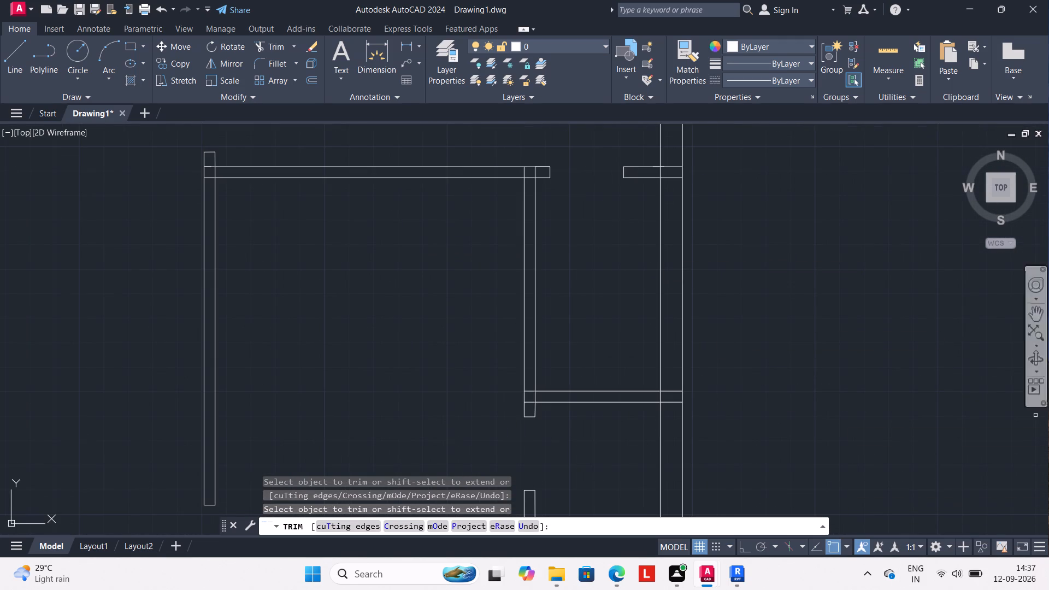
drag(674, 161, 679, 192)
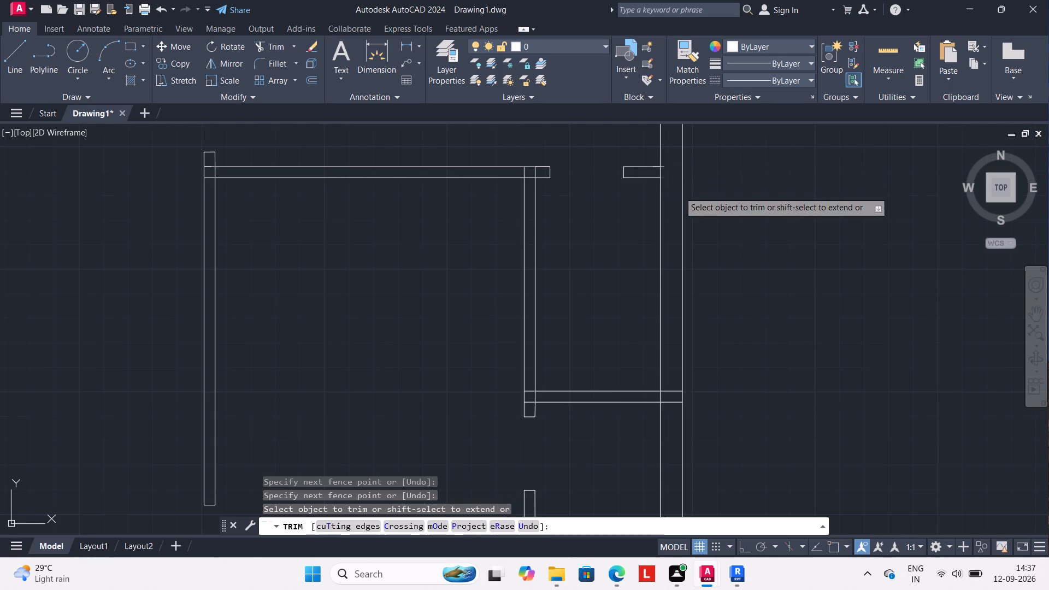
click(663, 166)
drag(669, 382, 673, 417)
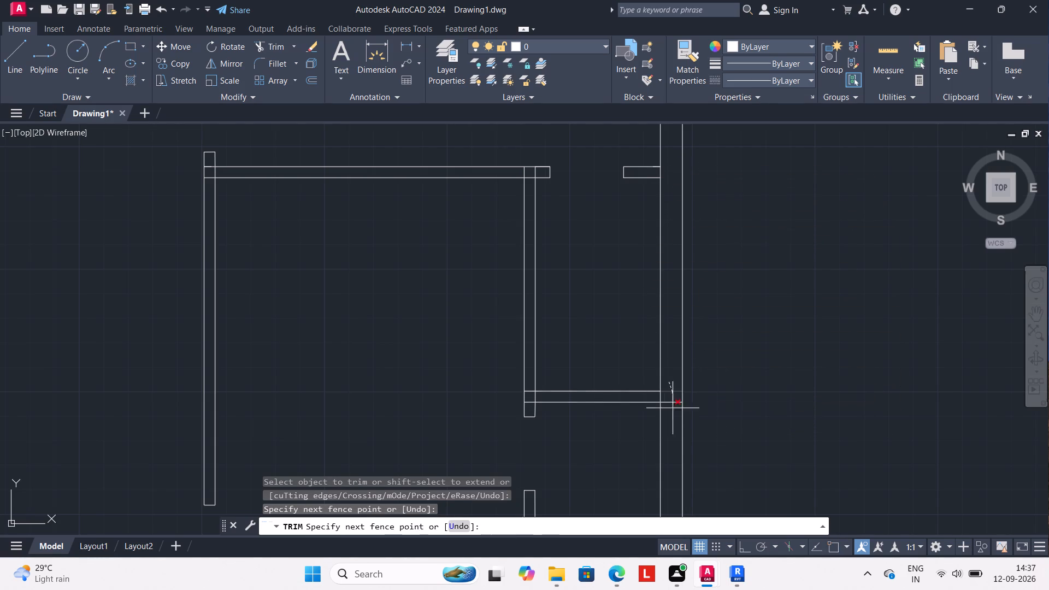
drag(673, 417, 673, 426)
scroll(673, 418, down, 1)
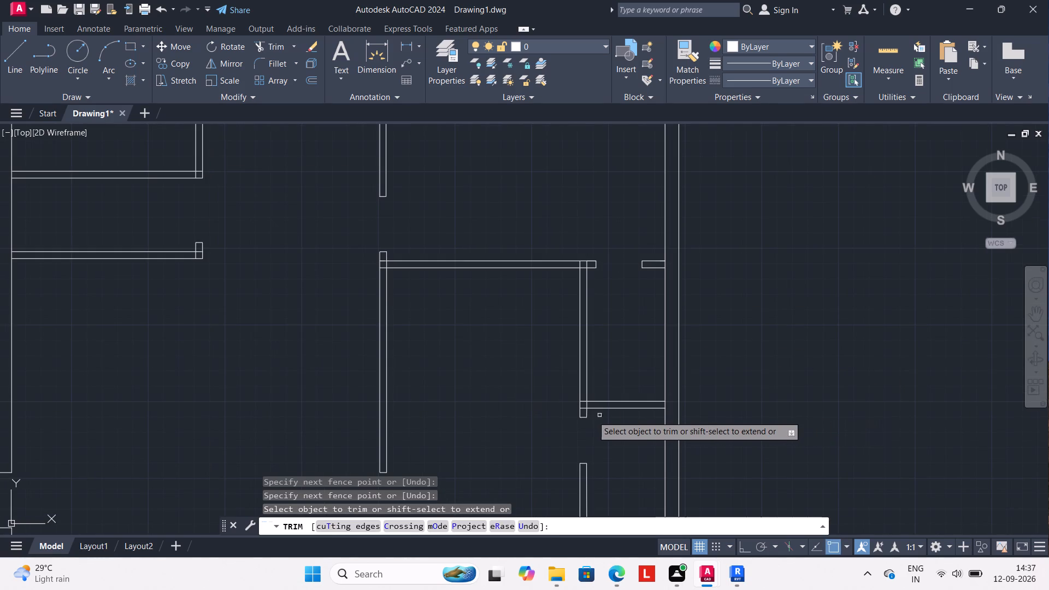
scroll(590, 423, down, 2)
middle_drag(556, 410, 585, 347)
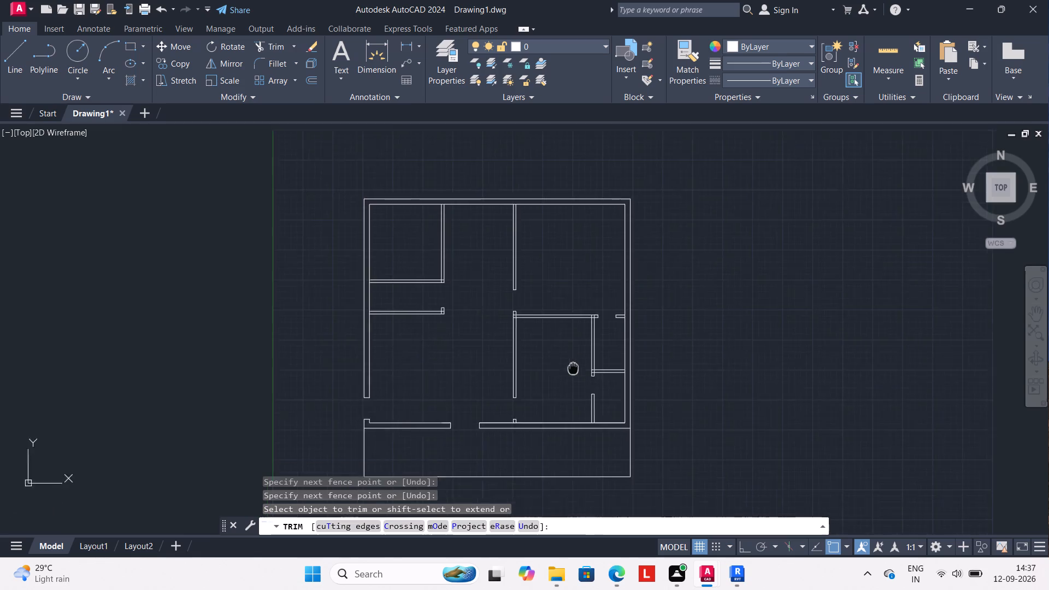
middle_drag(585, 347, 600, 306)
key(Escape)
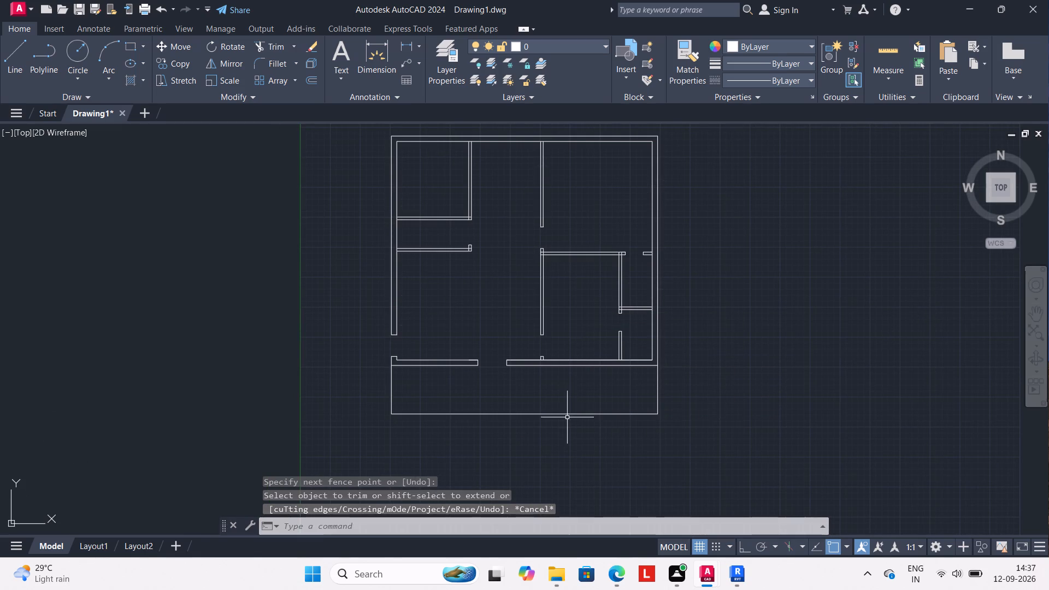
key(Escape)
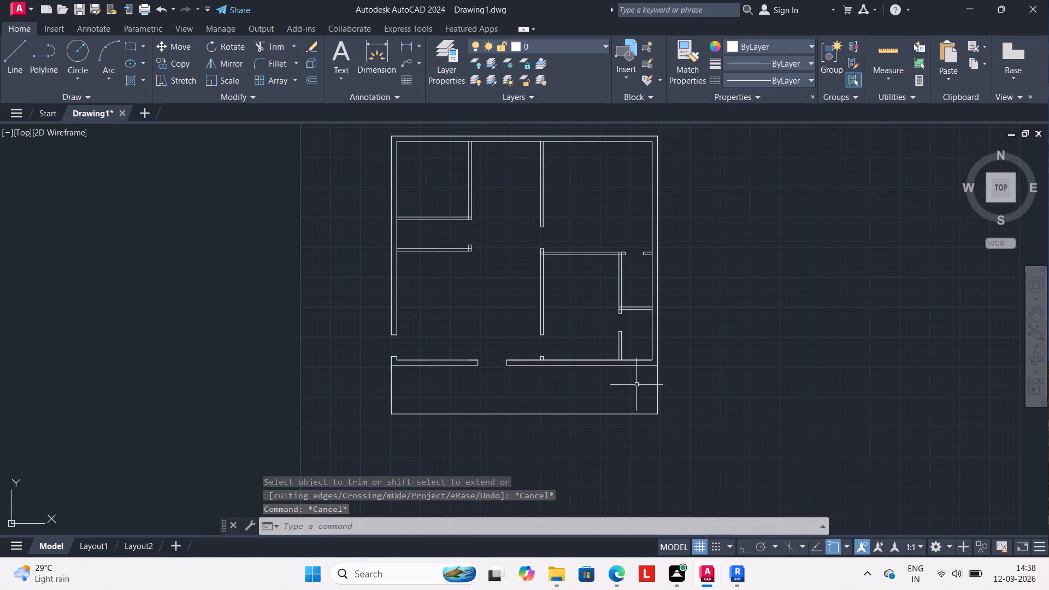
Draw a narrow stair divider about 12'-10" long and 7.5" wide, extending left from the right outer line below the lower cross wall.
scroll(639, 386, up, 2)
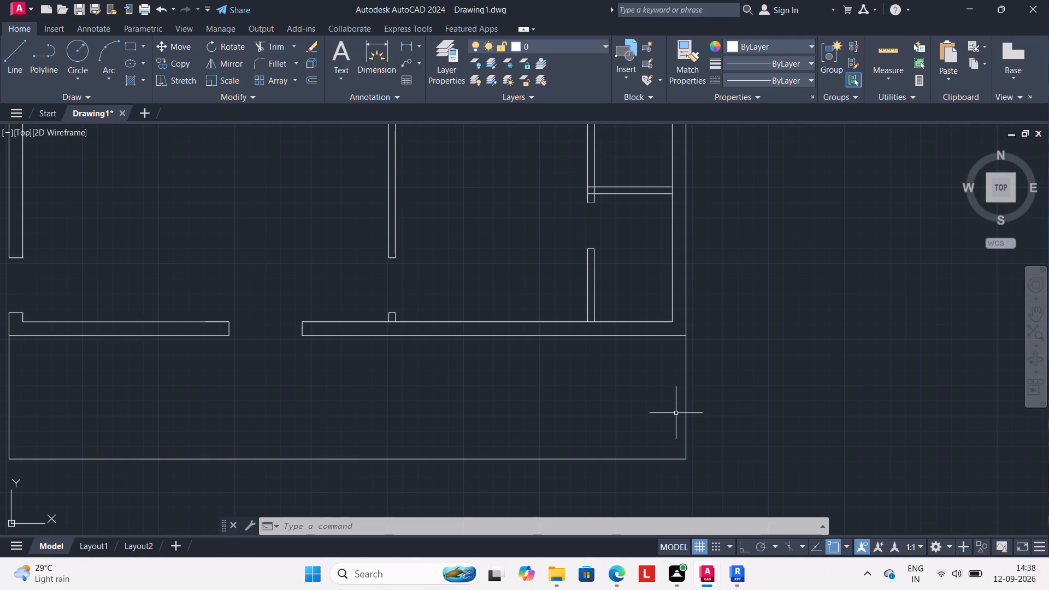
key(l)
key(Return)
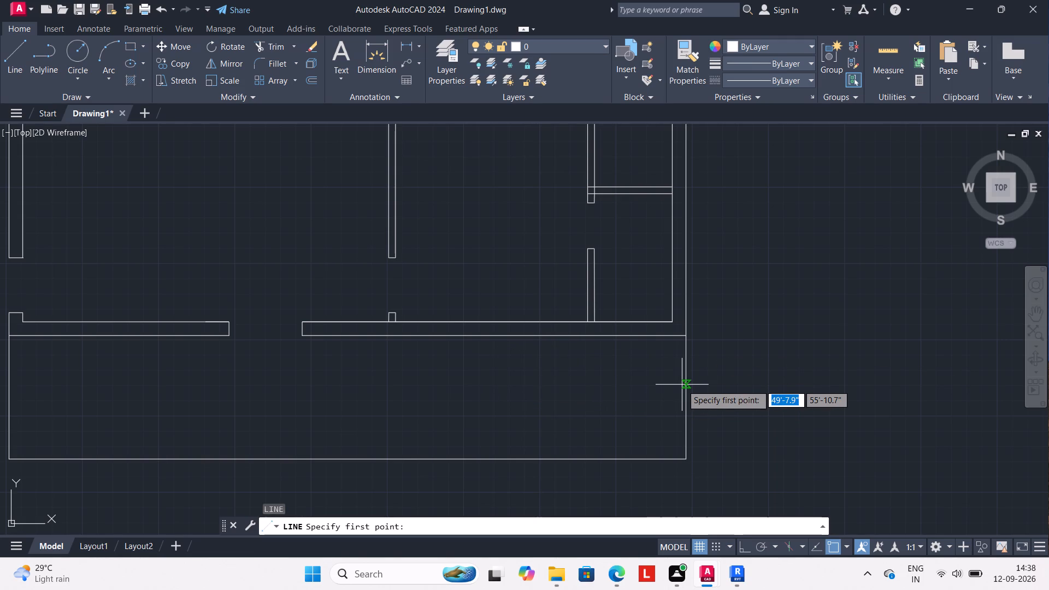
drag(684, 385, 676, 385)
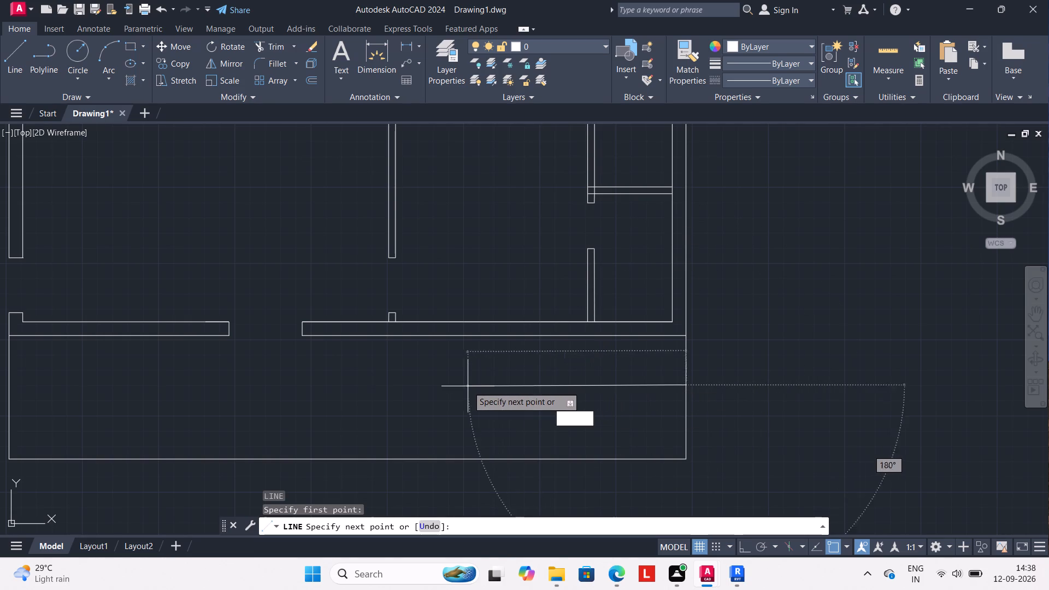
click(451, 385)
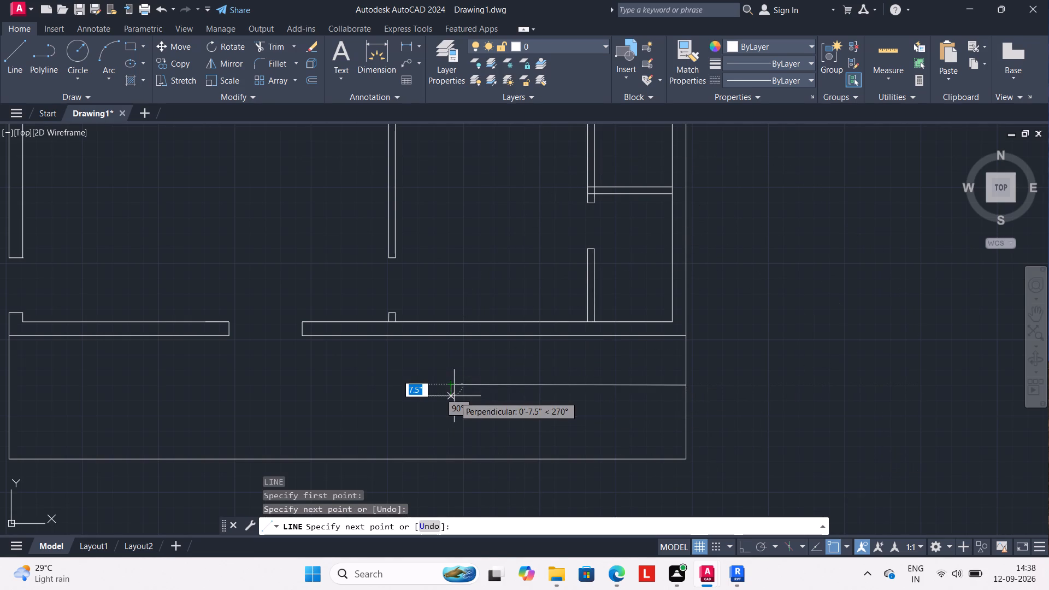
drag(454, 396, 468, 393)
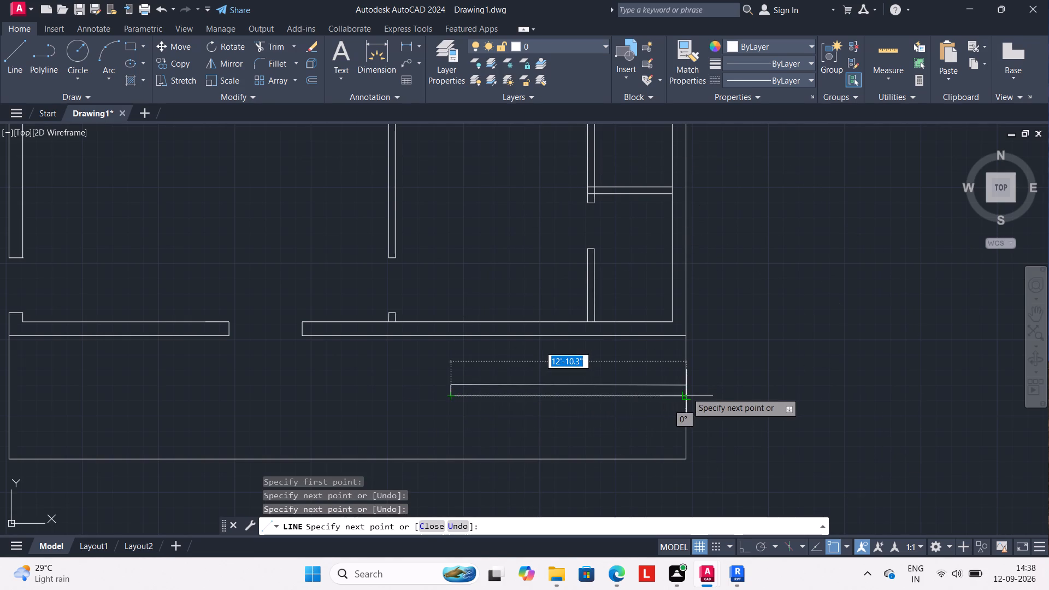
click(689, 394)
key(Escape)
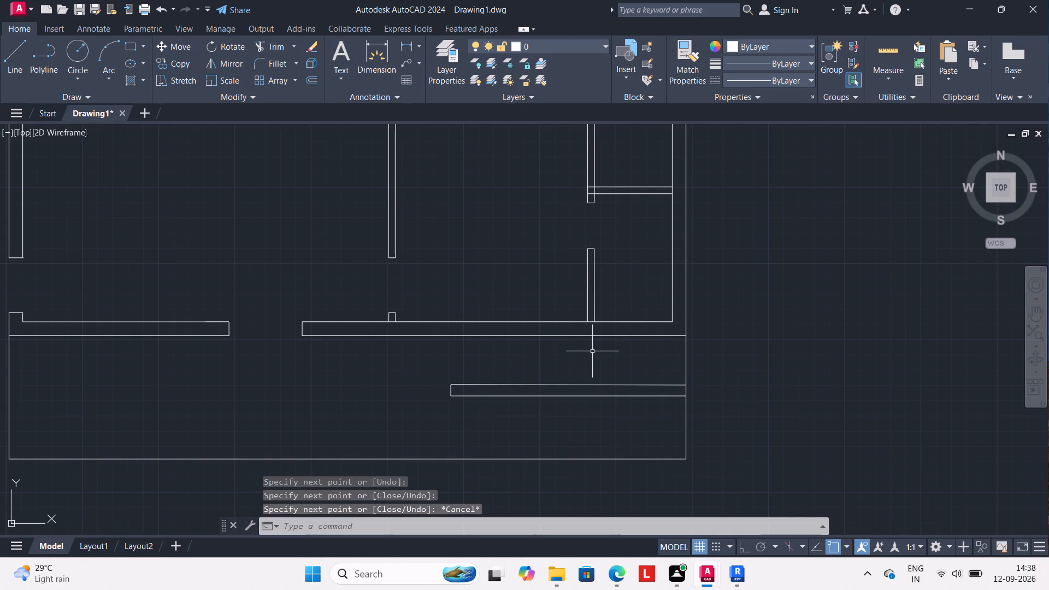
Draw a vertical tread line across the divider from the lower cross wall to the bottom boundary, at about X 45'-10".
key(l)
key(Return)
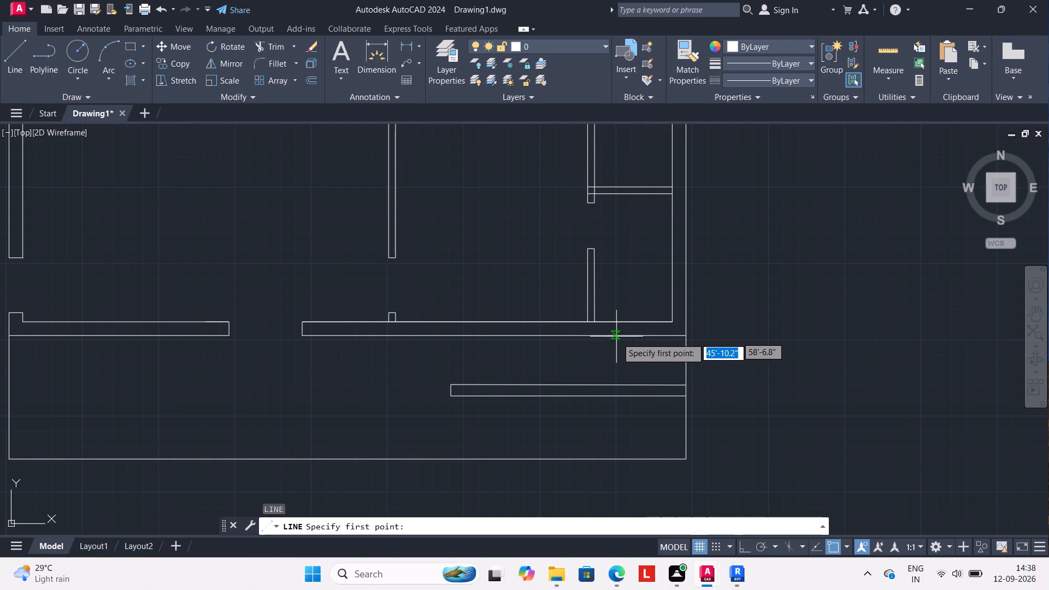
click(617, 338)
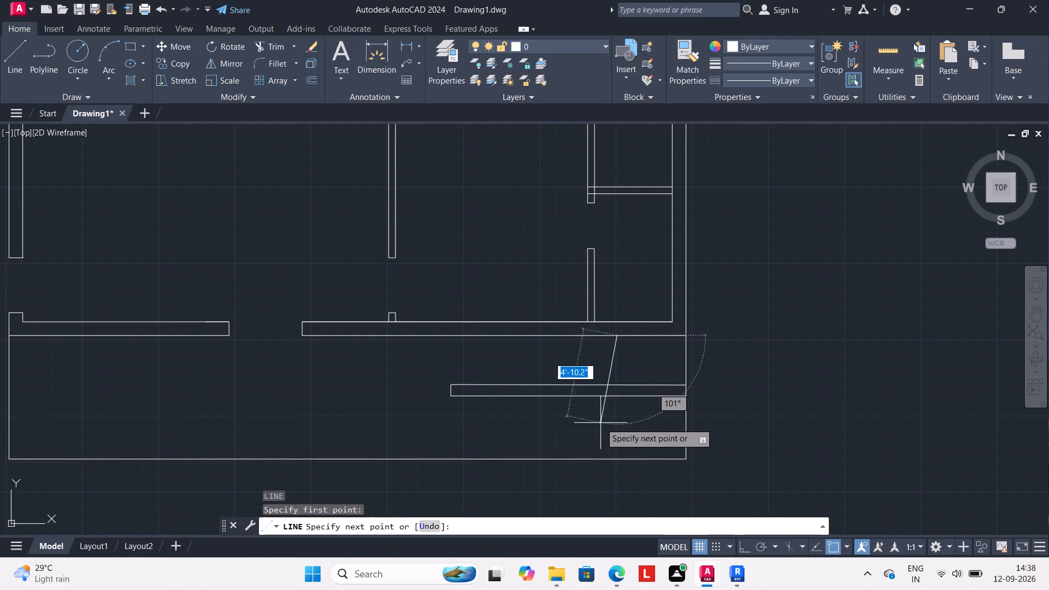
click(616, 458)
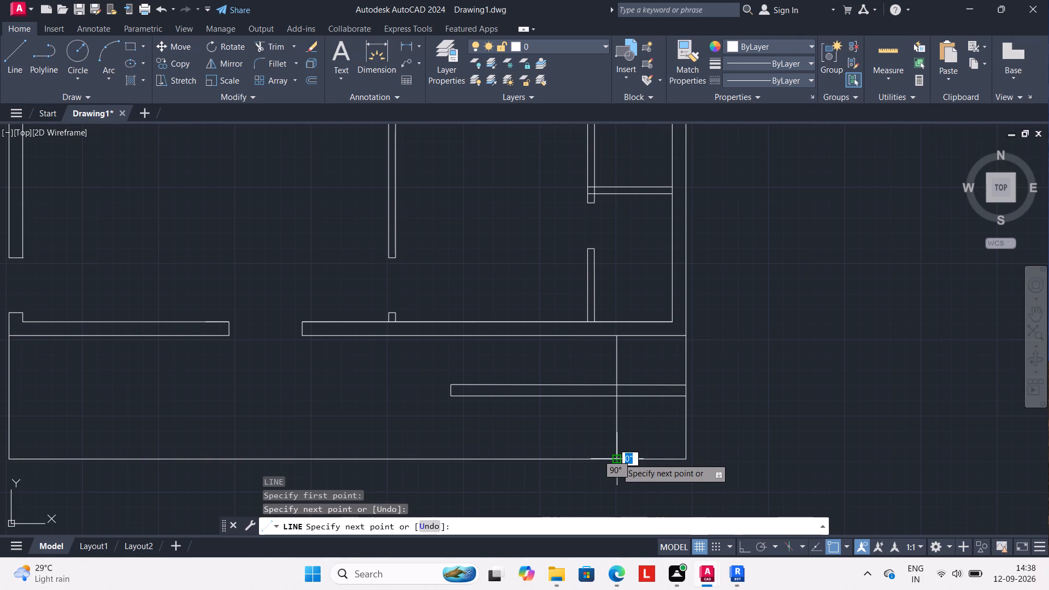
key(Escape)
Offset the vertical tread line leftward at 1' spacing, repeating from each new line to make eight more treads.
key(o)
key(Return)
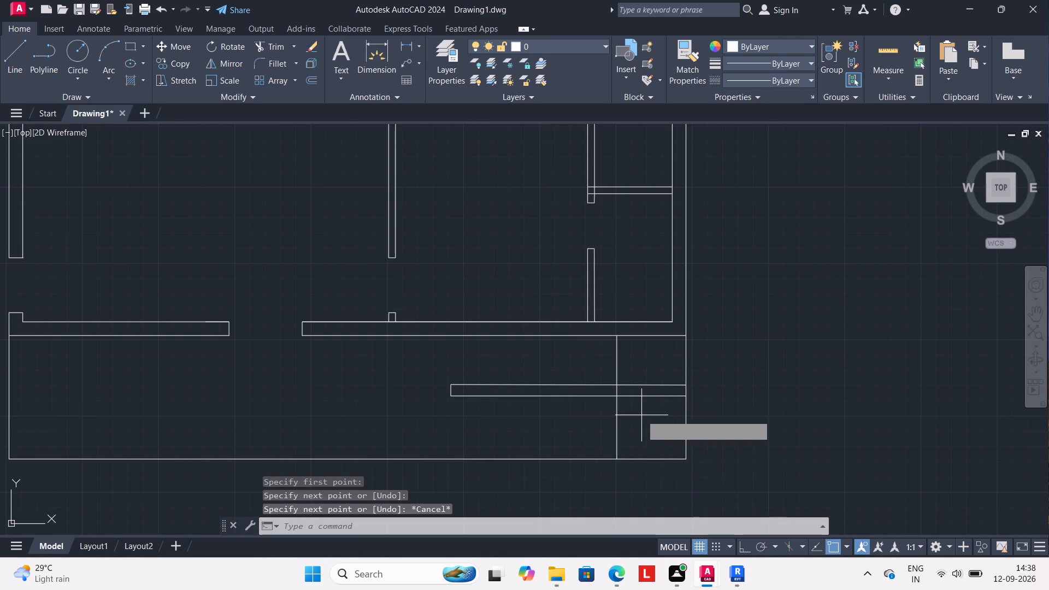
text(1')
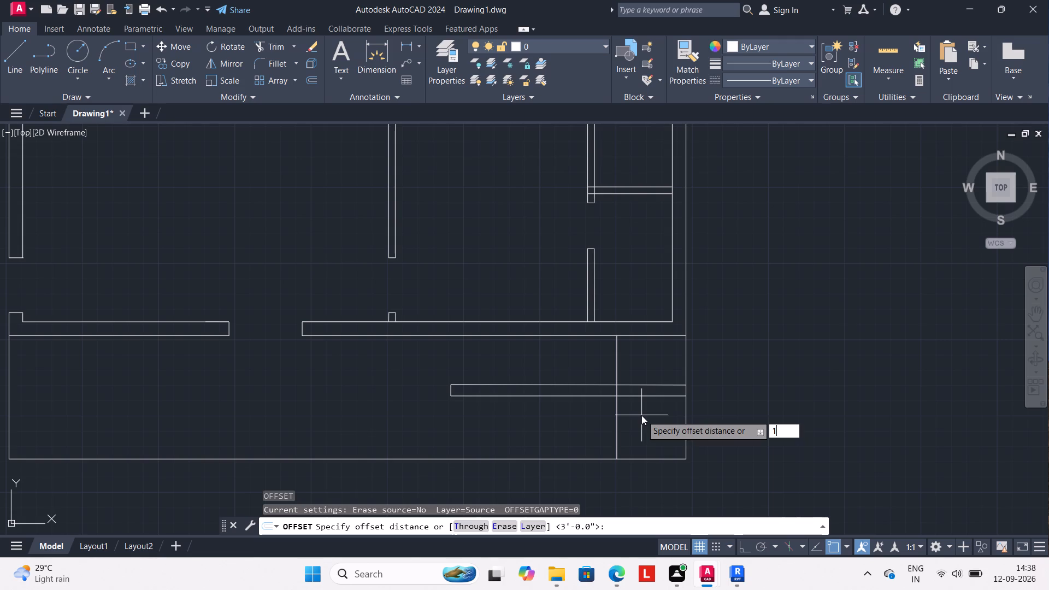
key(Return)
click(617, 357)
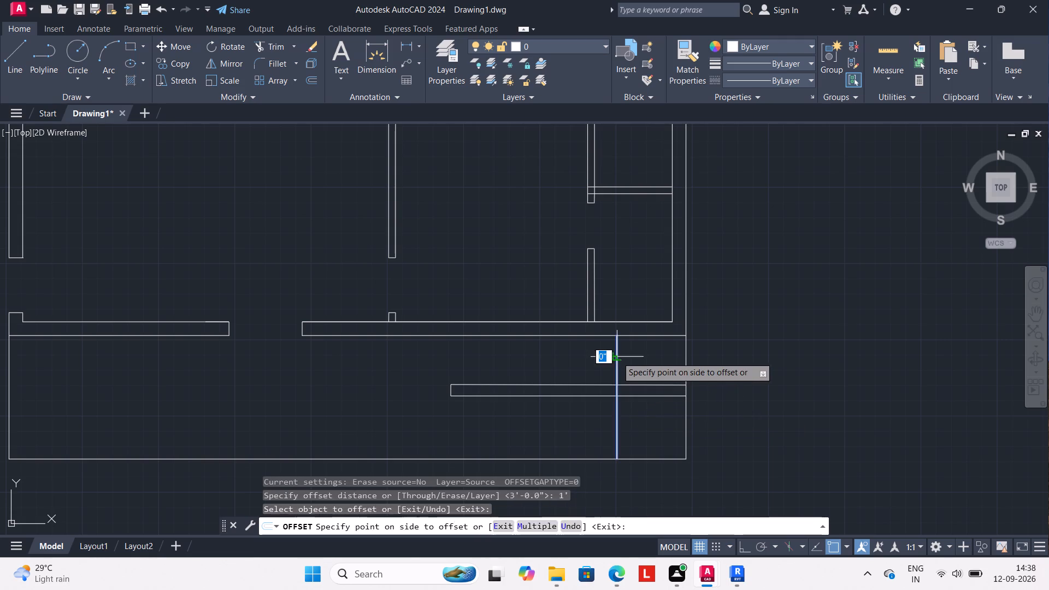
click(603, 364)
drag(597, 368, 586, 372)
click(568, 376)
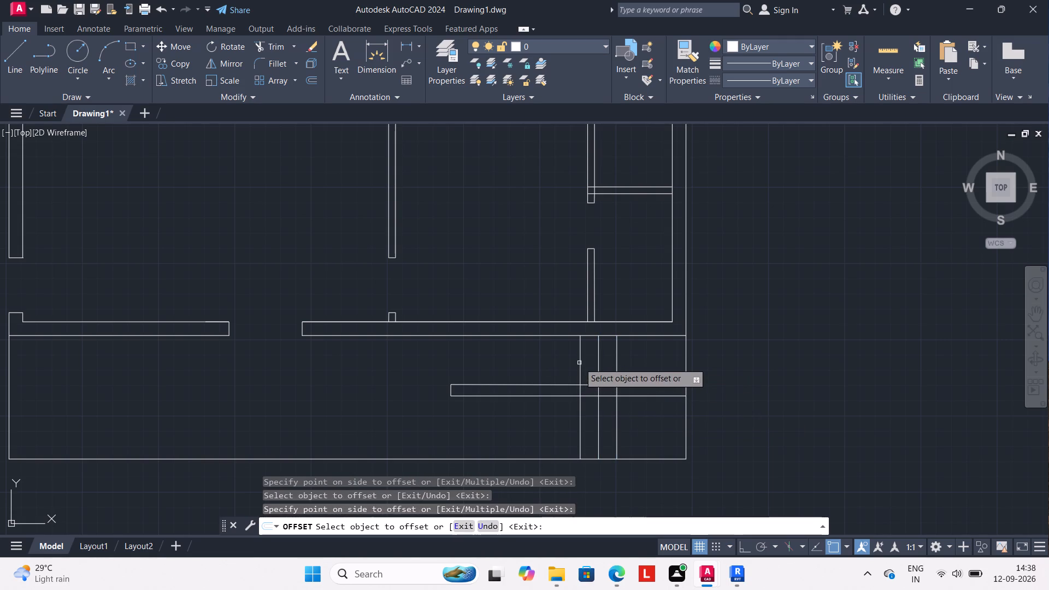
drag(582, 360, 571, 365)
click(556, 370)
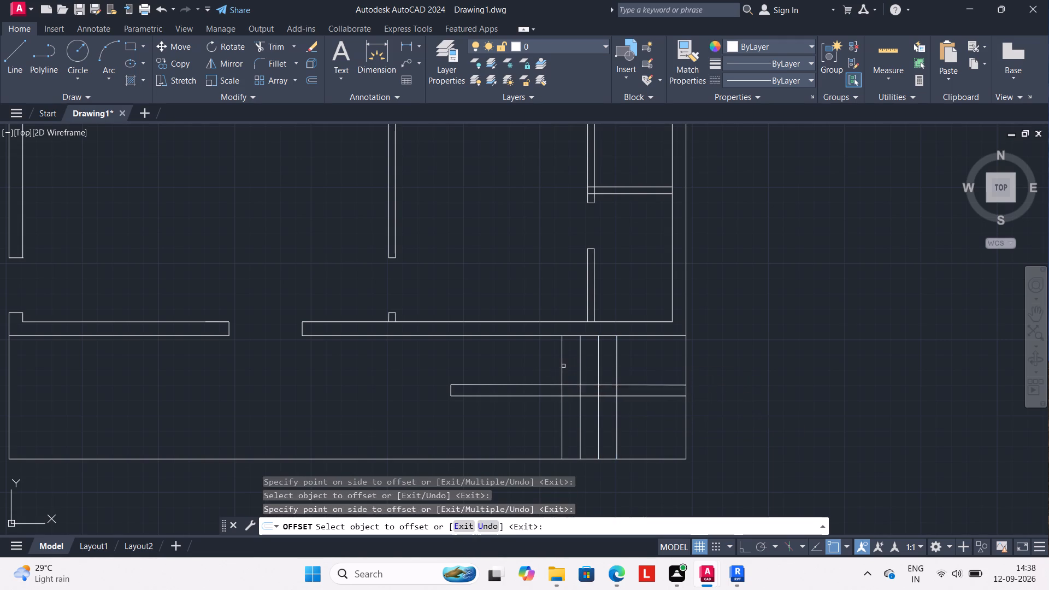
click(563, 366)
click(544, 376)
drag(543, 373, 524, 377)
drag(511, 379, 516, 375)
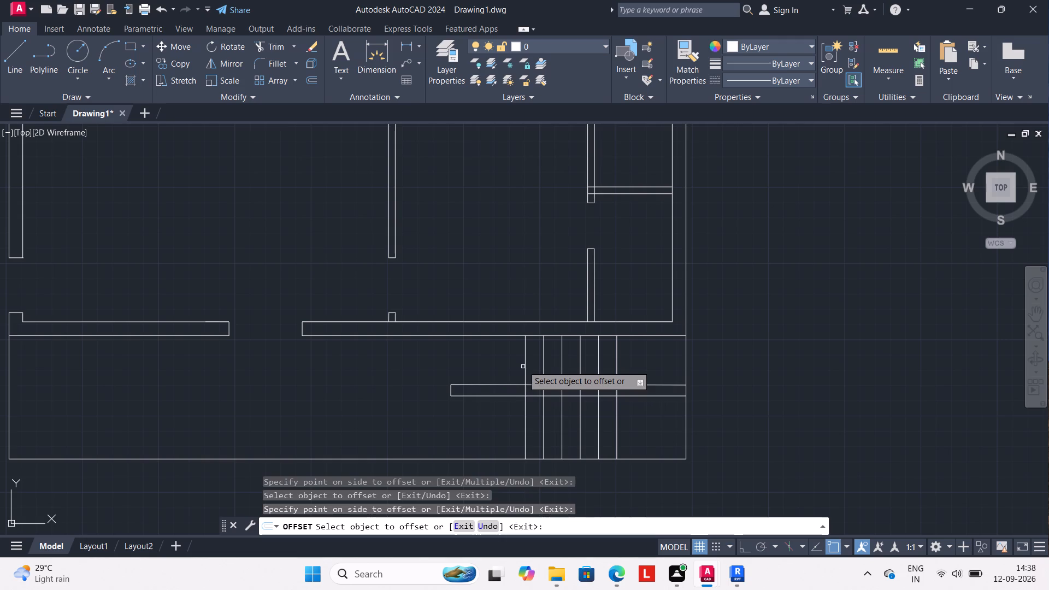
drag(524, 363, 508, 368)
click(506, 368)
drag(507, 366, 506, 367)
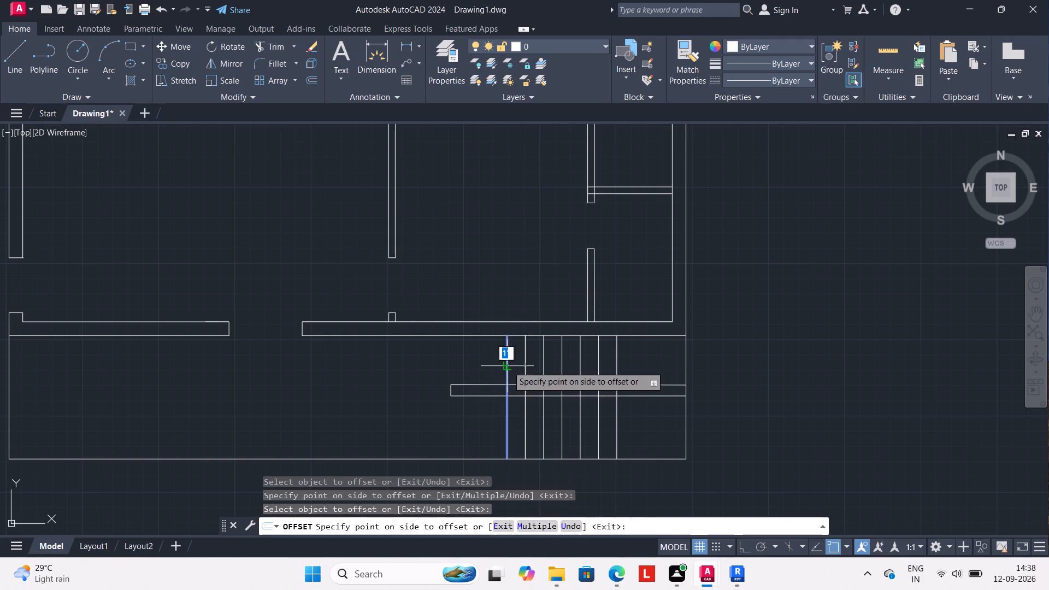
drag(506, 367, 487, 369)
click(484, 370)
click(488, 366)
click(482, 367)
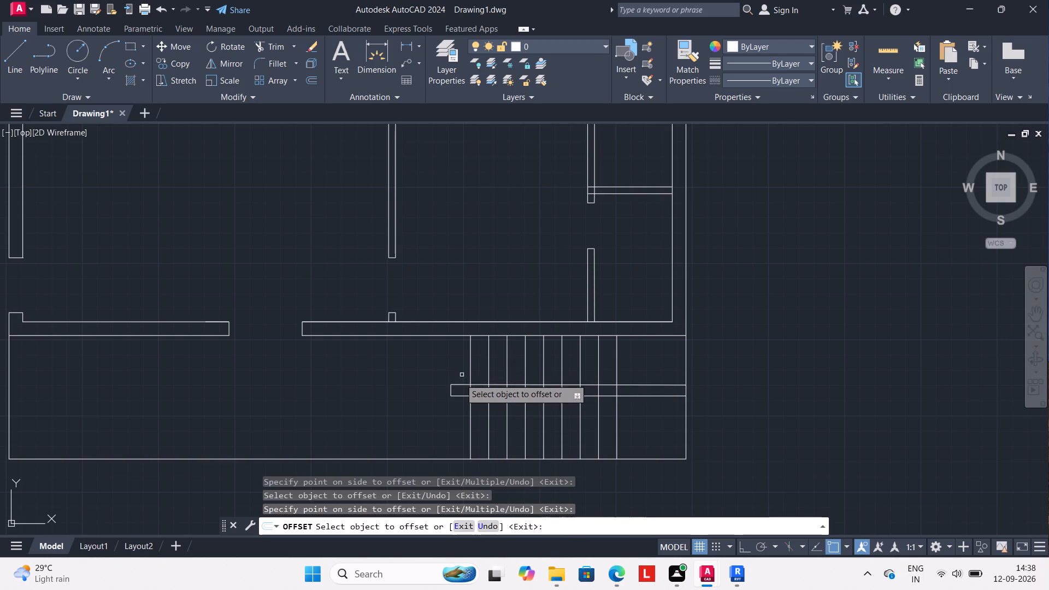
key(Escape)
key(Escape)
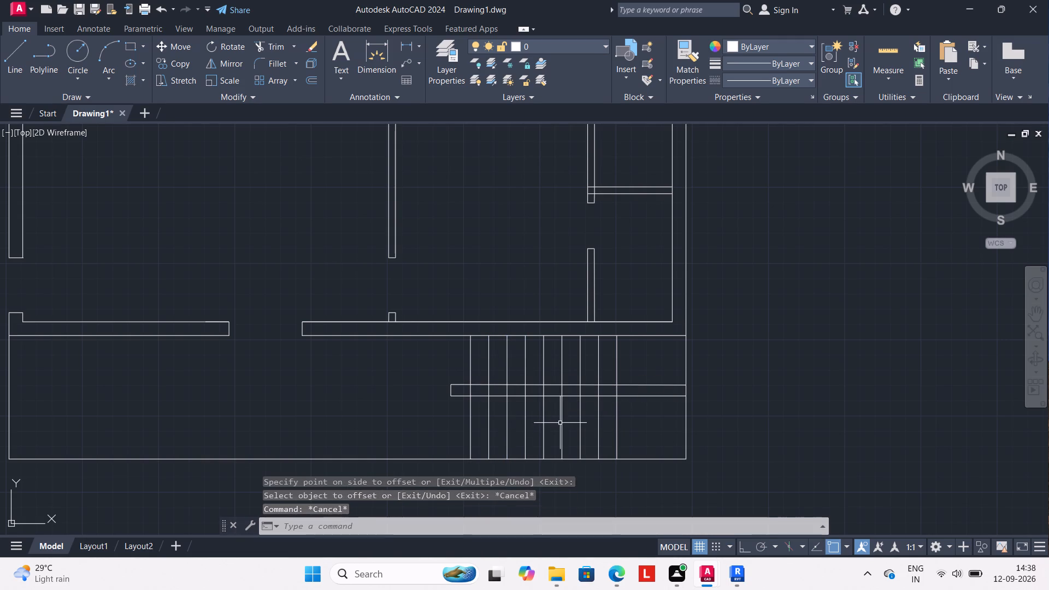
key(Escape)
Trim away the portions of the two leftmost tread lines above the stair divider.
text(TR)
key(Return)
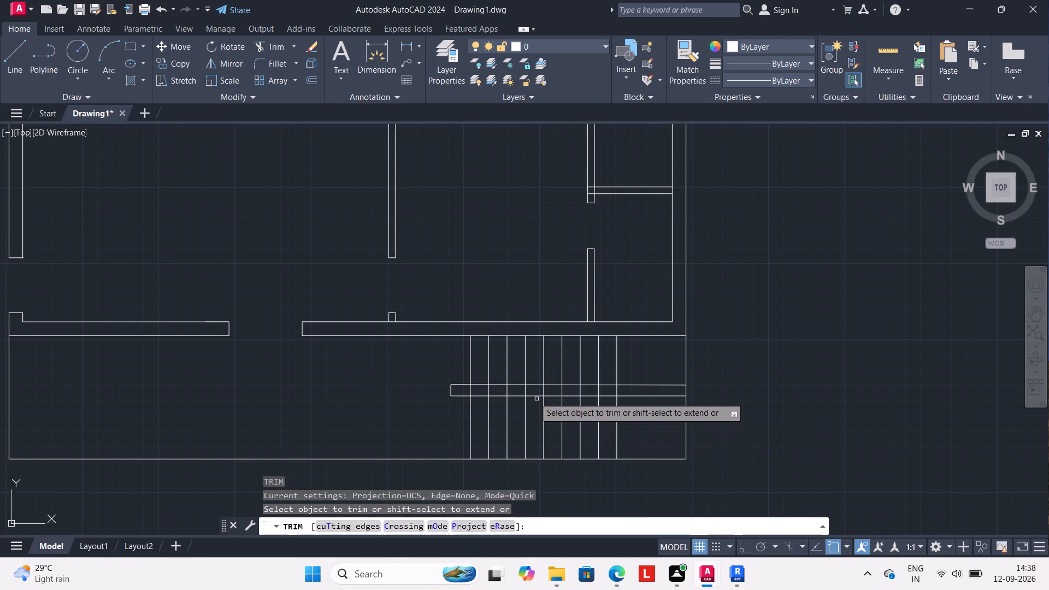
scroll(535, 397, up, 1)
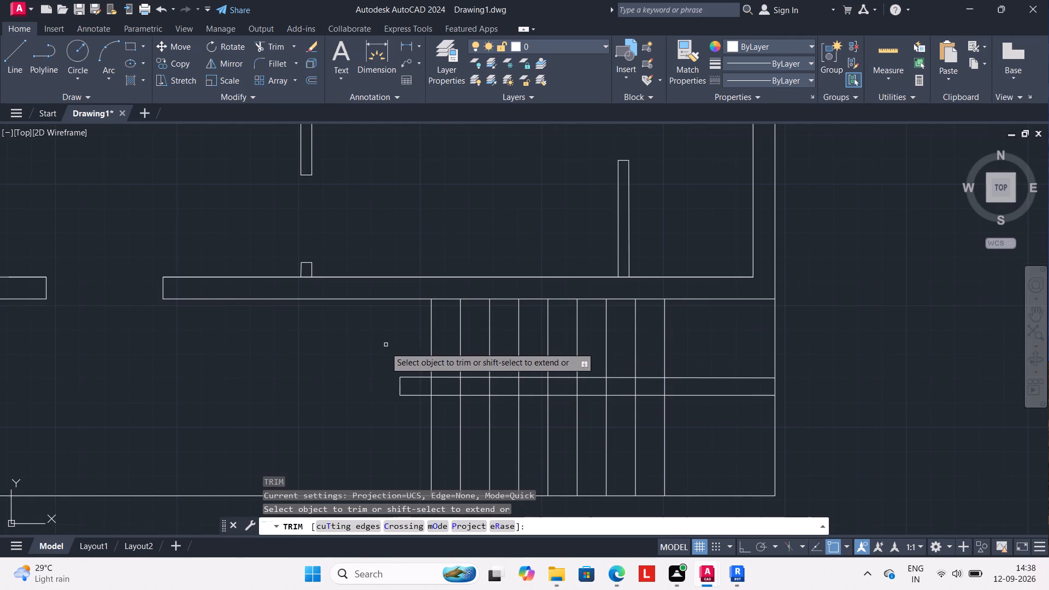
click(431, 343)
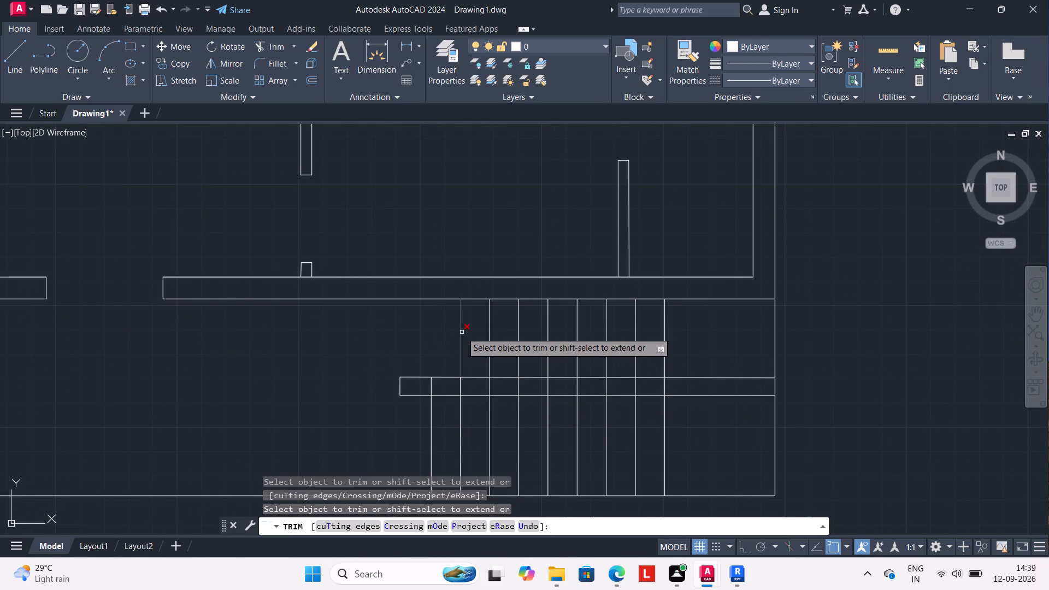
click(462, 332)
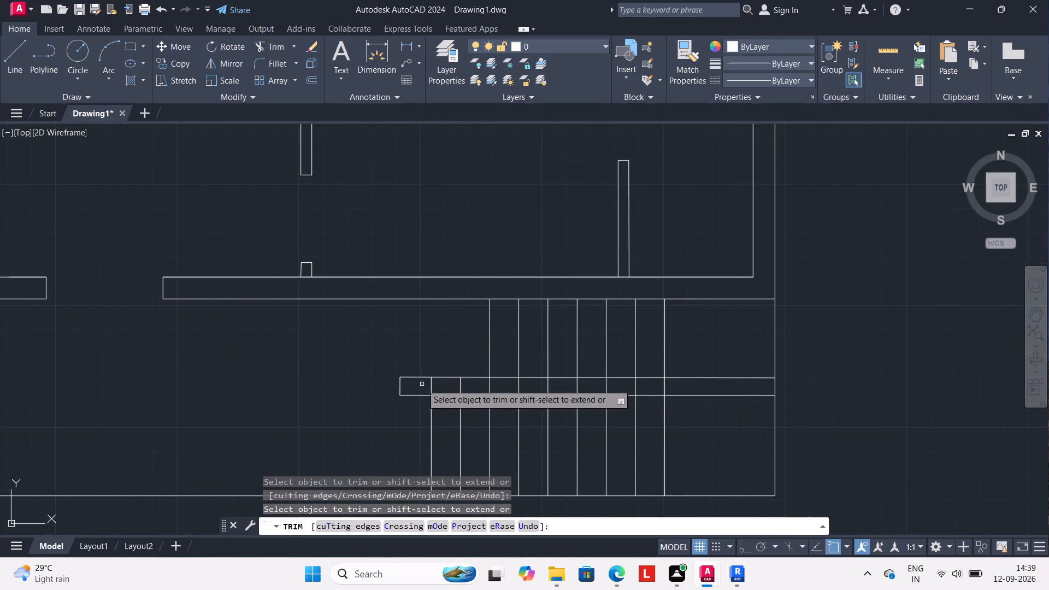
Trim the four leftmost tread lines where they run through the stair divider.
drag(423, 384, 455, 385)
drag(458, 387, 497, 382)
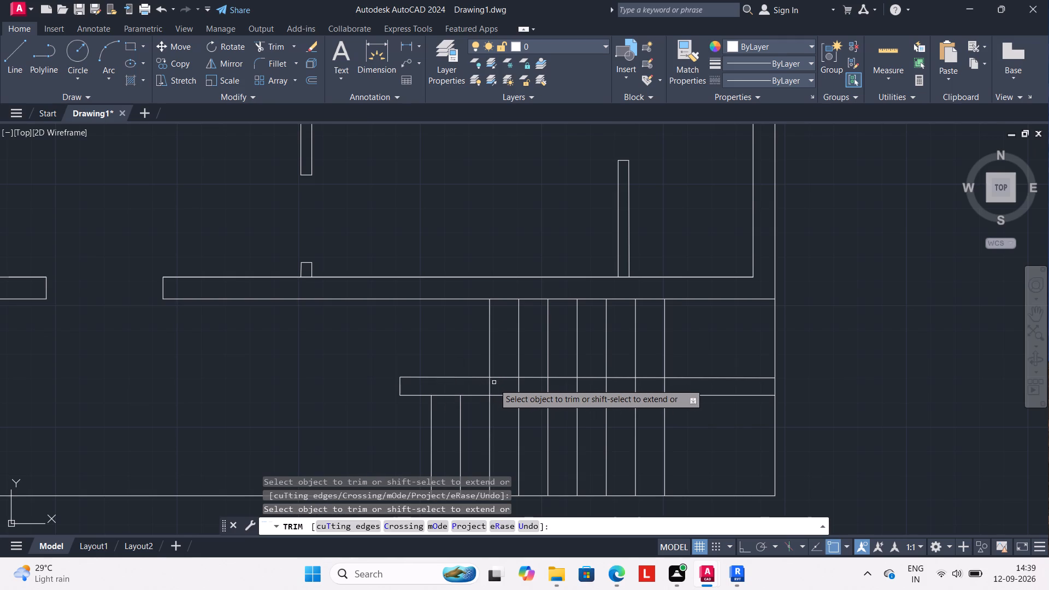
click(492, 384)
drag(484, 386, 491, 385)
drag(518, 386, 526, 387)
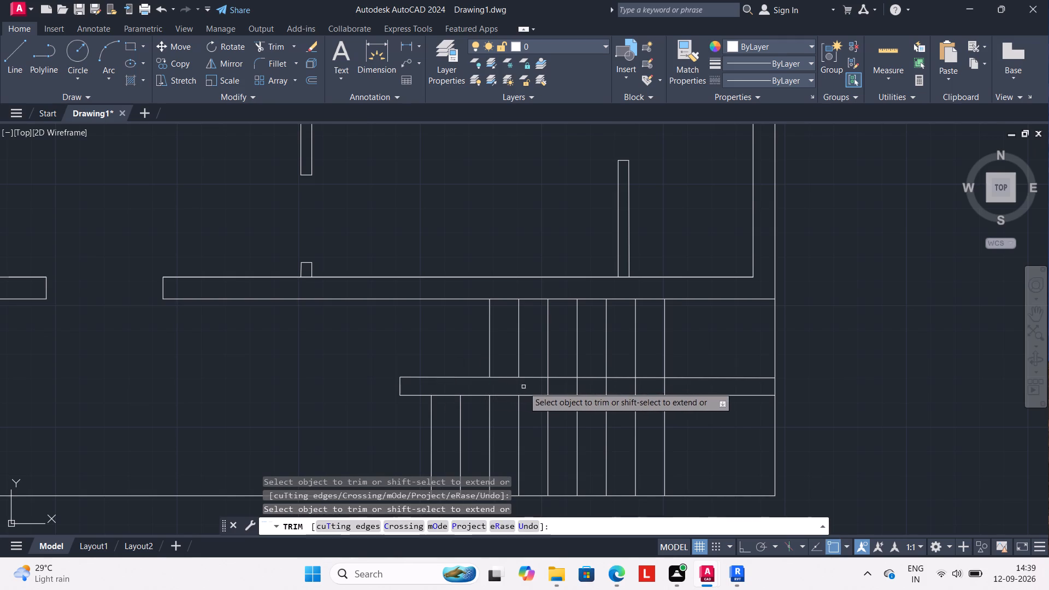
drag(526, 387, 616, 388)
drag(620, 388, 633, 387)
drag(640, 385, 642, 385)
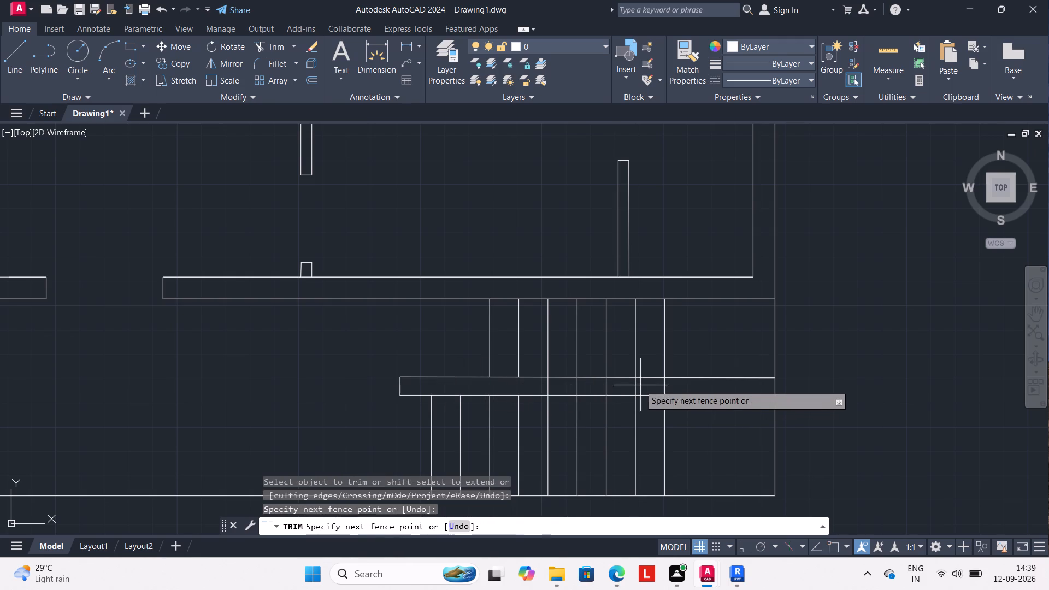
drag(642, 385, 646, 385)
drag(663, 386, 662, 369)
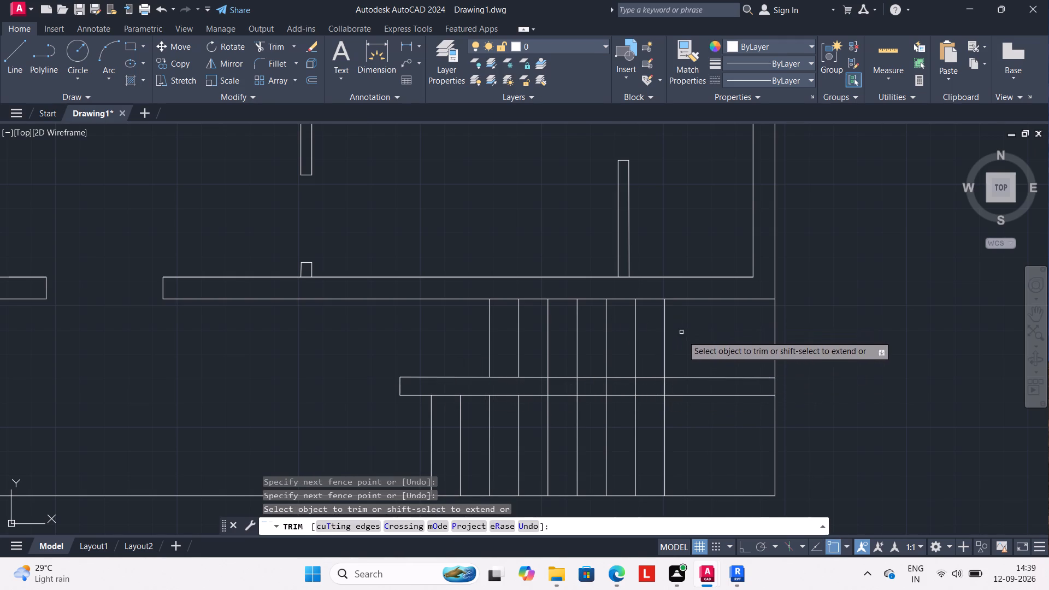
Trim both stair divider lines between the rightmost tread and the right outer line.
drag(706, 355, 721, 430)
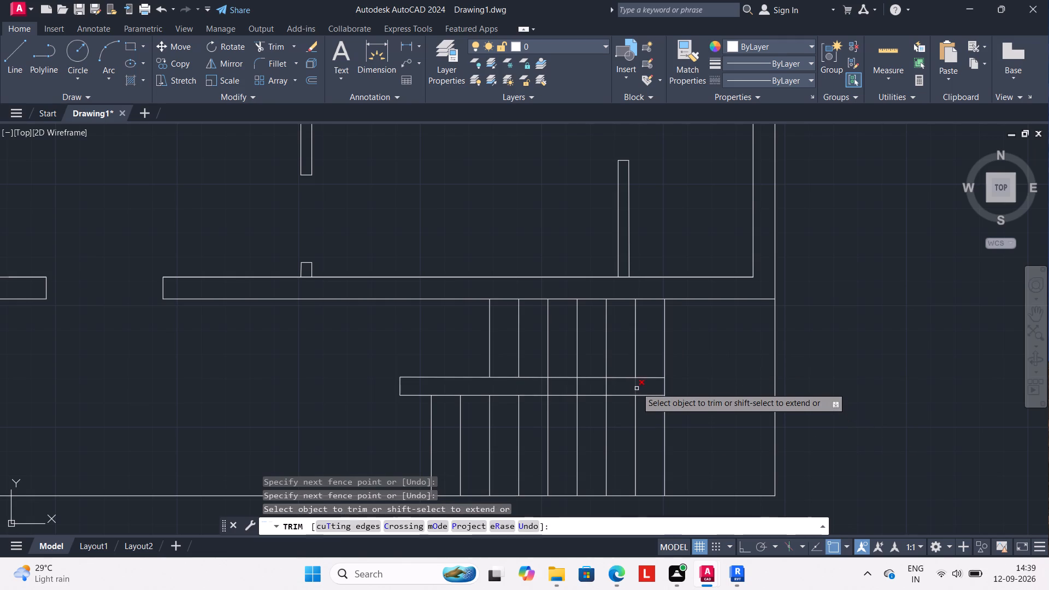
Trim the four remaining intermediate tread lines inside the stair divider, keeping the rightmost tread as its end, and finish trimming.
click(637, 387)
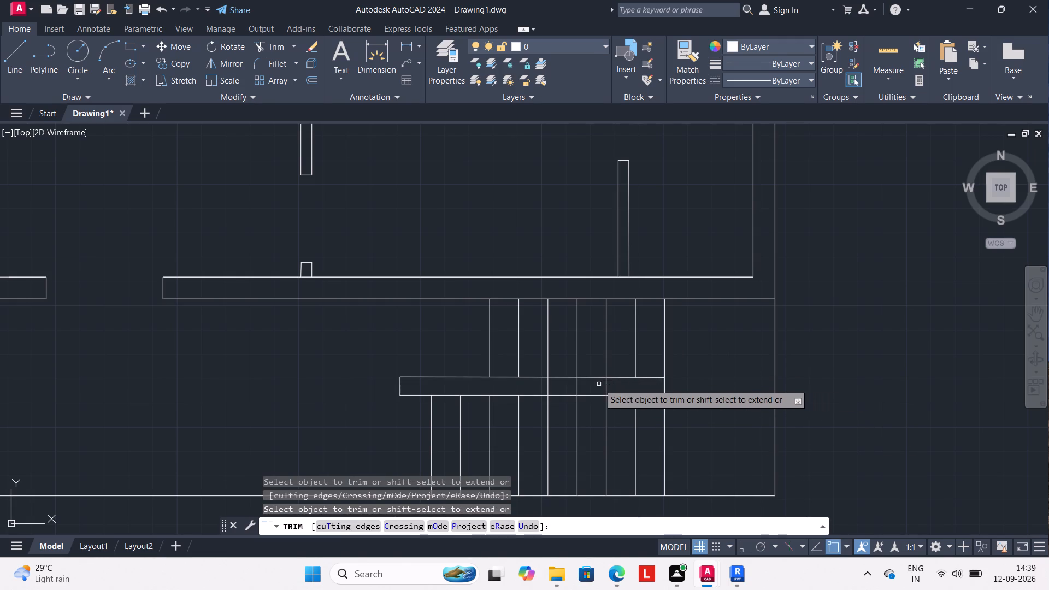
drag(608, 386, 589, 387)
drag(575, 388, 571, 388)
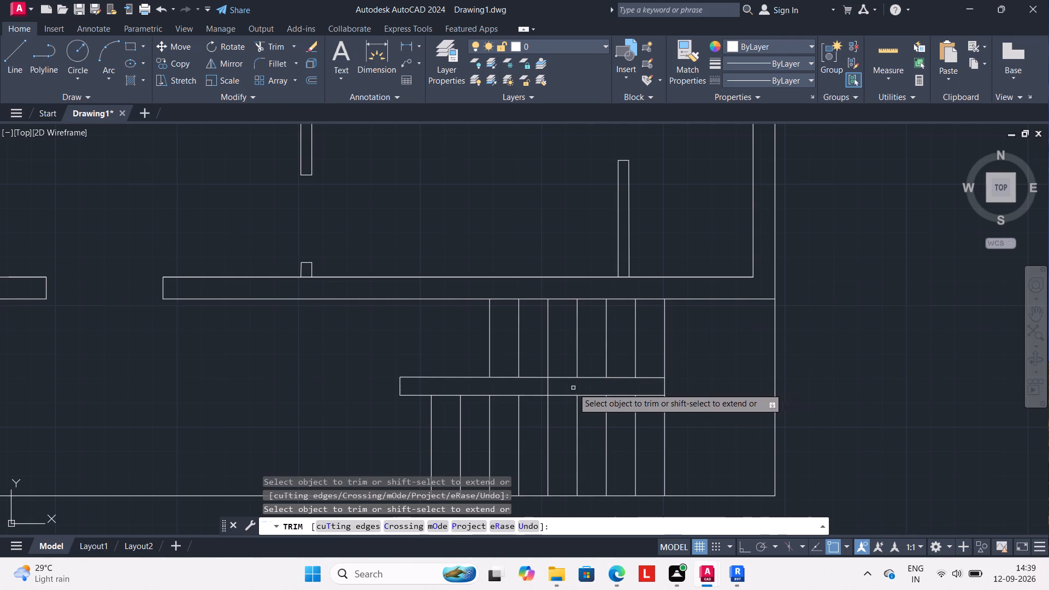
drag(571, 388, 568, 388)
click(550, 387)
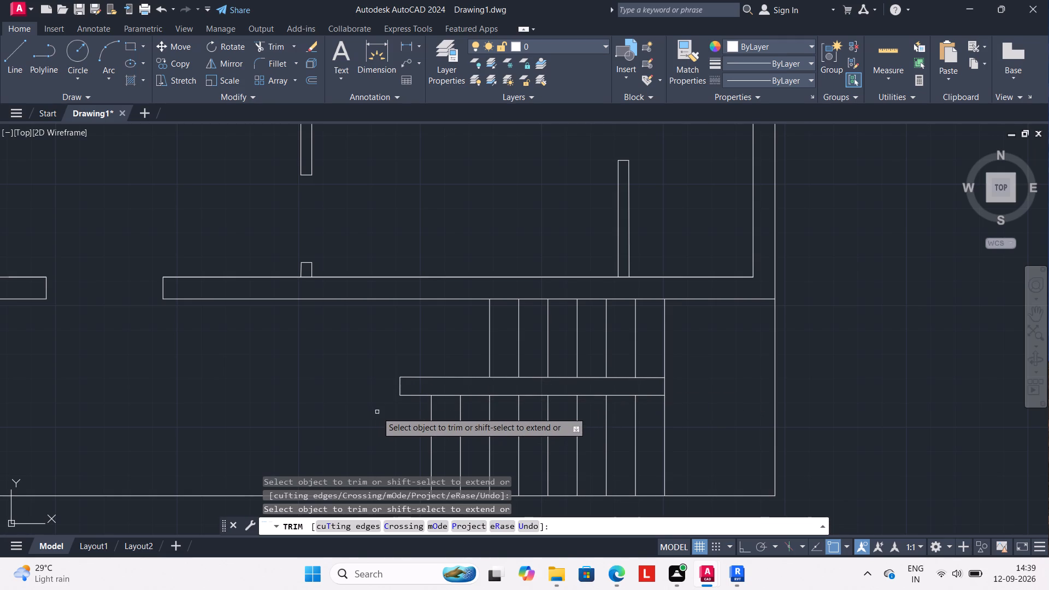
scroll(379, 414, down, 1)
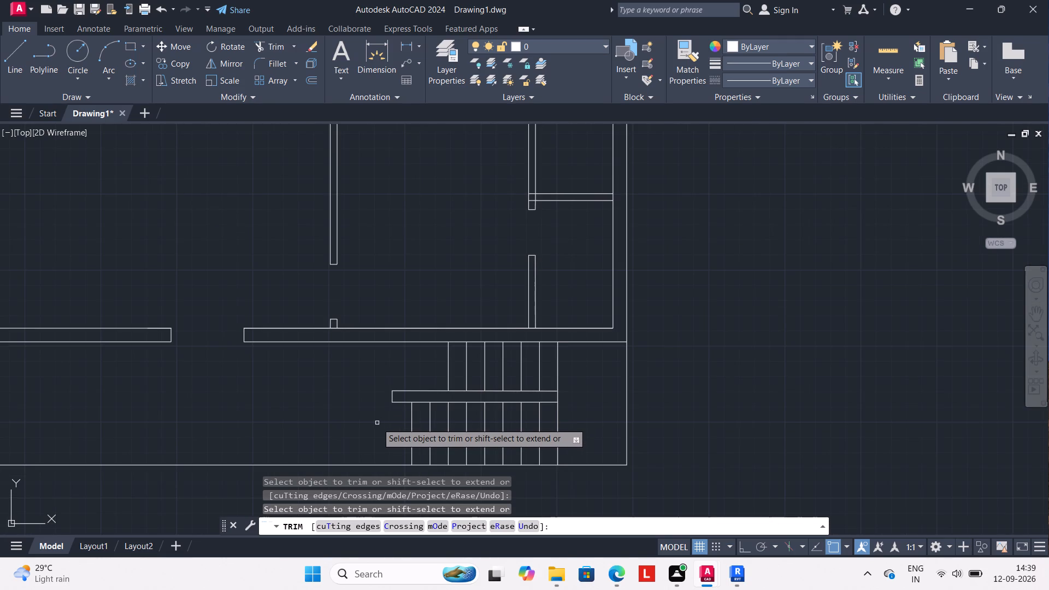
middle_drag(377, 423, 409, 404)
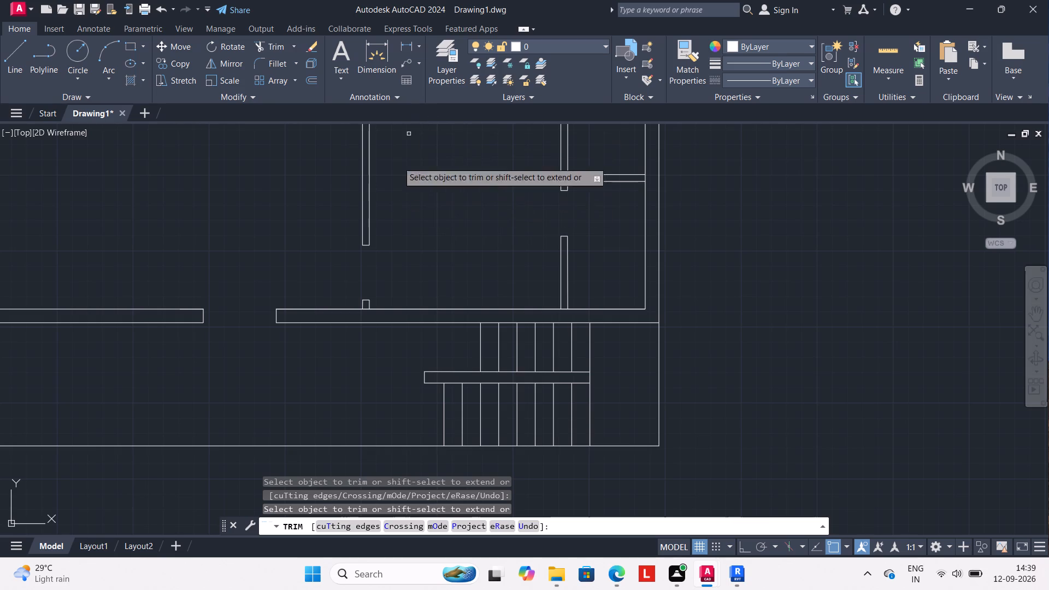
key(Escape)
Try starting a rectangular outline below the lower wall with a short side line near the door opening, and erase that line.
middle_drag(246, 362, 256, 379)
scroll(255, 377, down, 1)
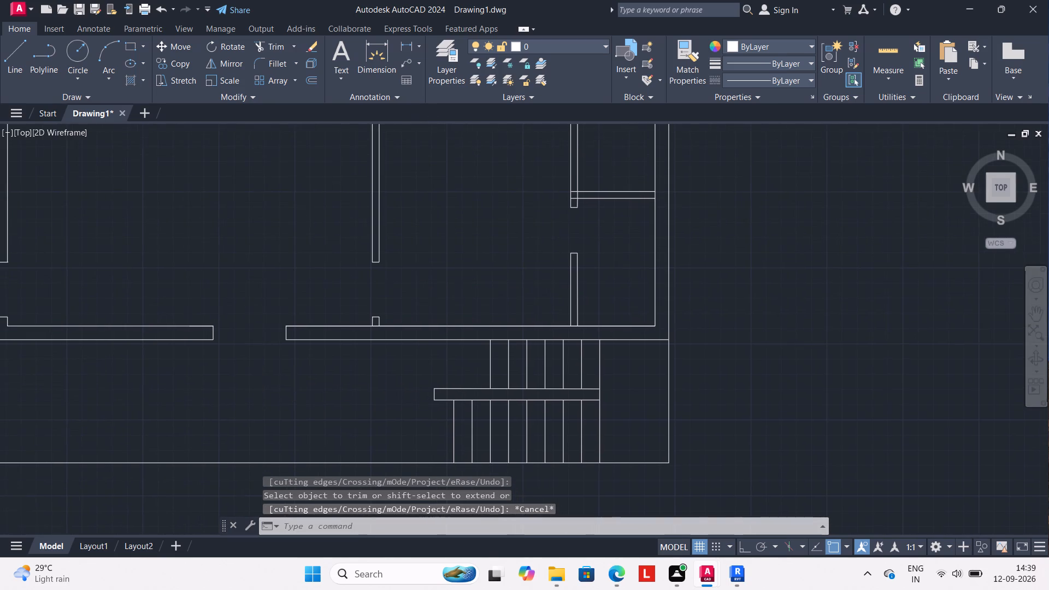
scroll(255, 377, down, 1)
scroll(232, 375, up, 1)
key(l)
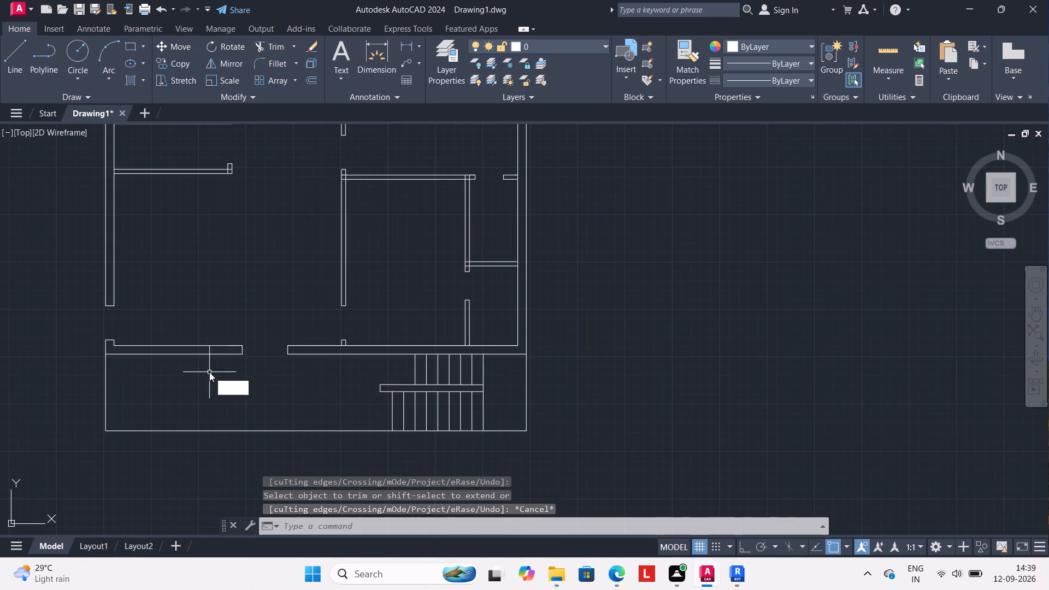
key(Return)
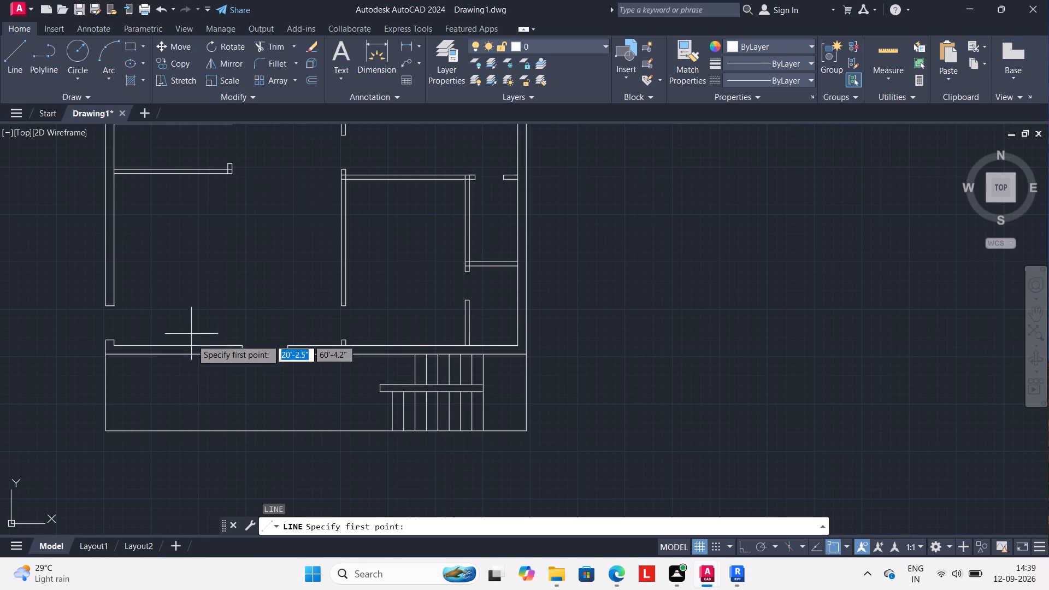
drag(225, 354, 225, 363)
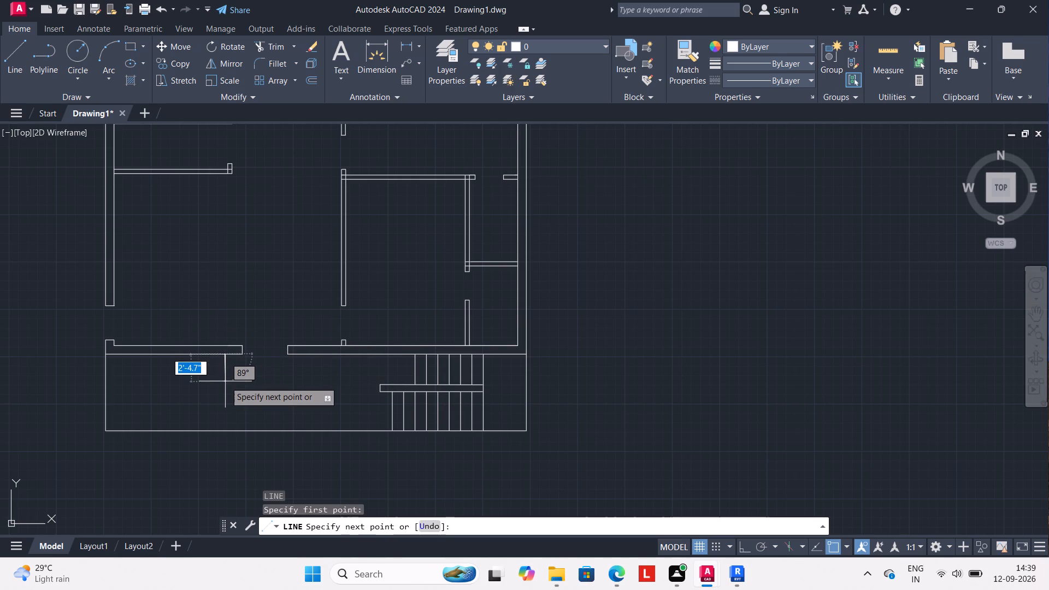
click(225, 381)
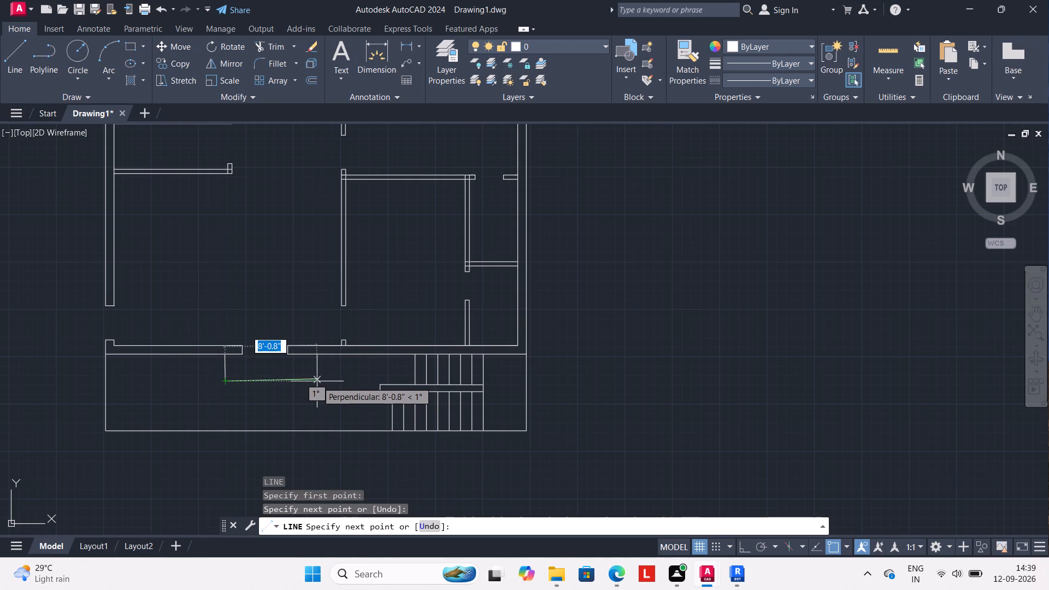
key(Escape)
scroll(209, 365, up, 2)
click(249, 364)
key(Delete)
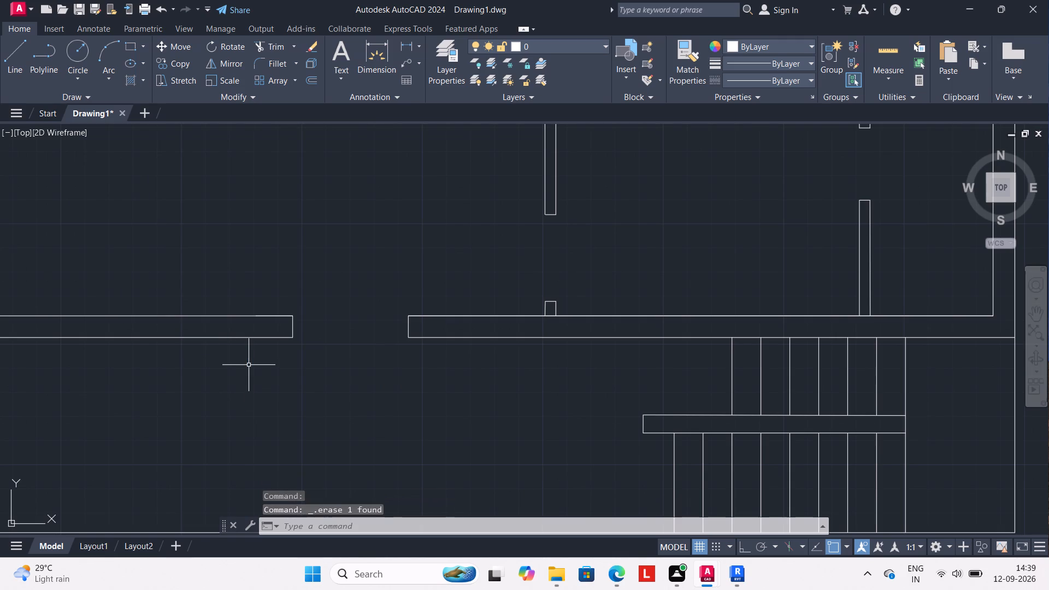
Draw a three-sided outline about 7' wide and 2' deep on the outer side of the lower wall, around its door opening.
key(l)
key(Return)
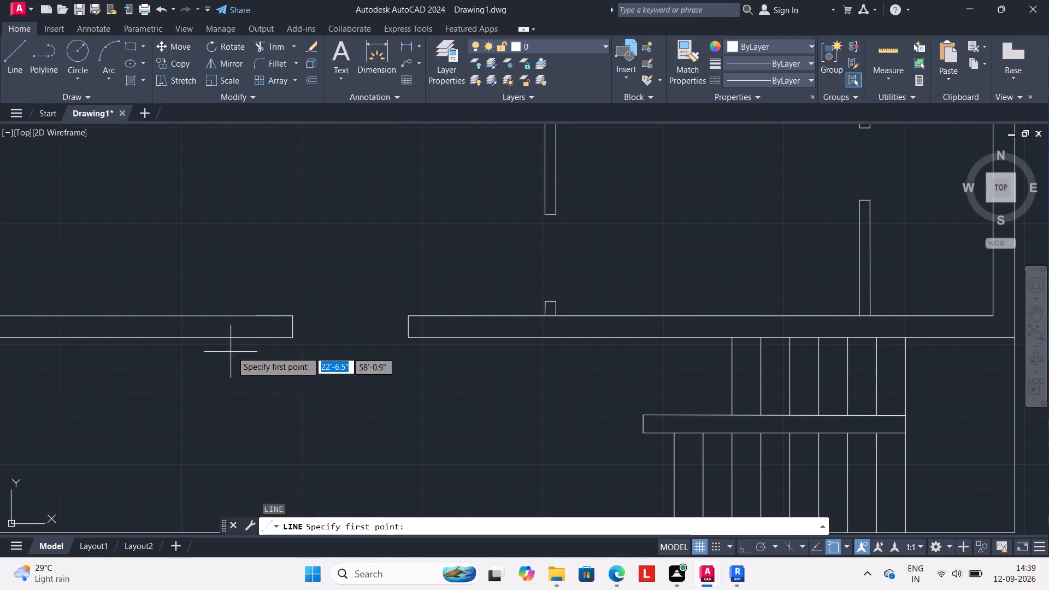
click(249, 338)
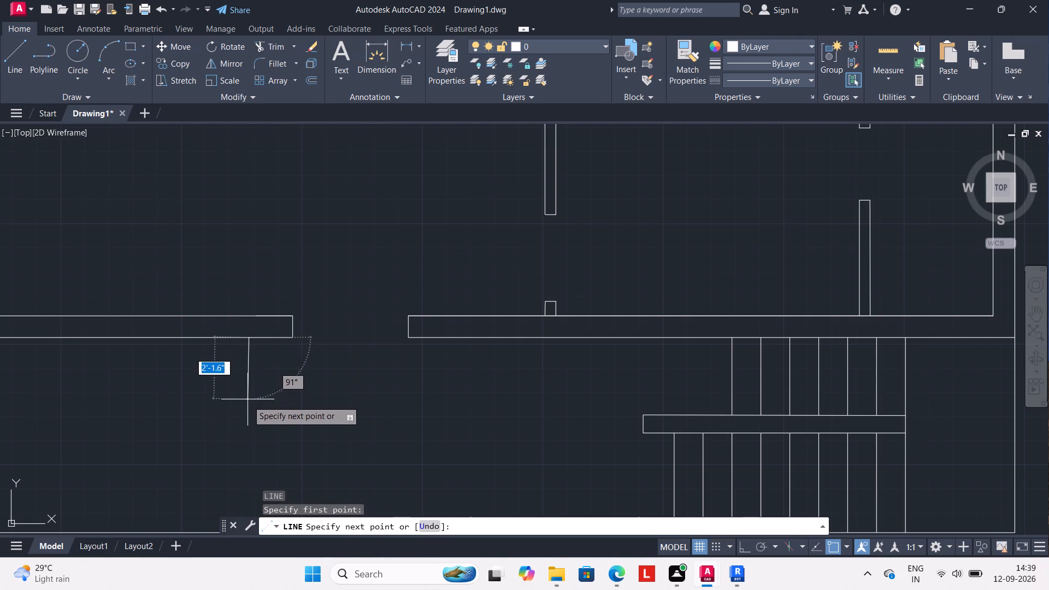
click(247, 402)
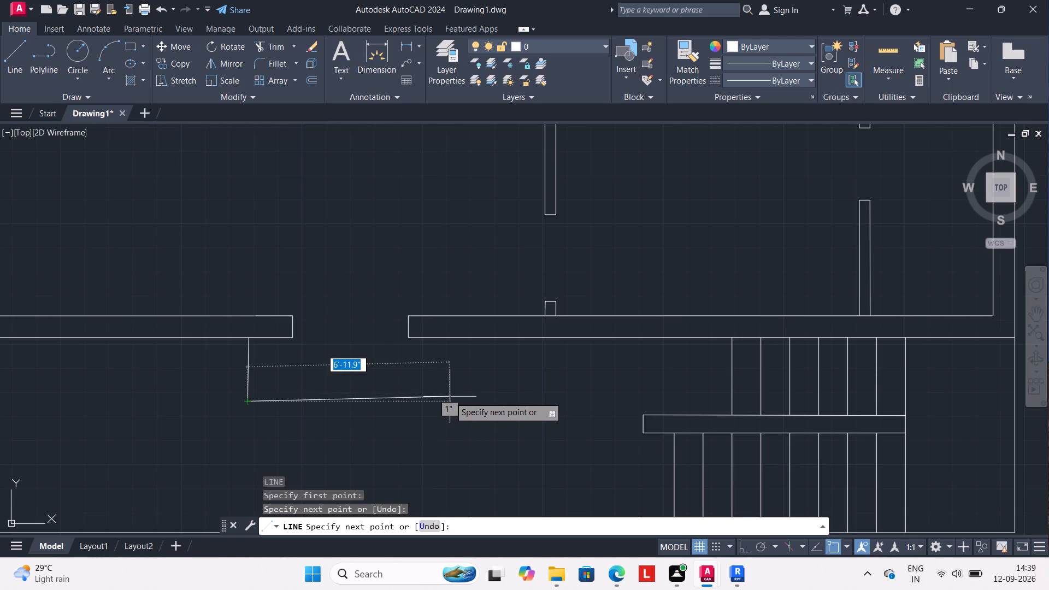
drag(450, 398, 450, 390)
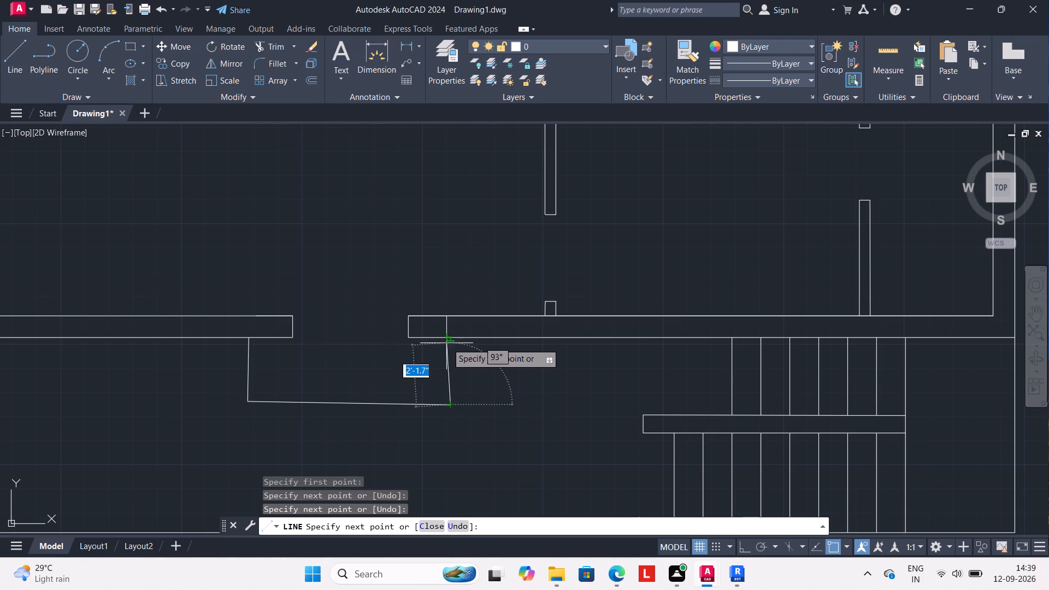
click(449, 341)
key(Escape)
scroll(410, 367, down, 2)
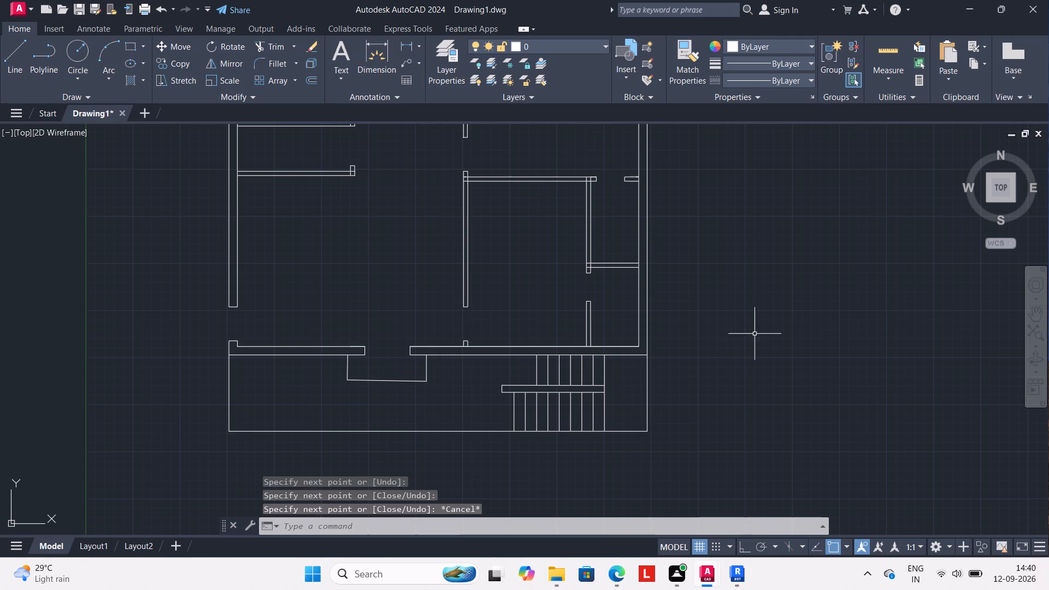
Replace the outline's slanted bottom edge with a horizontal line from the left side's lower end to the right side line.
click(369, 379)
key(Delete)
key(l)
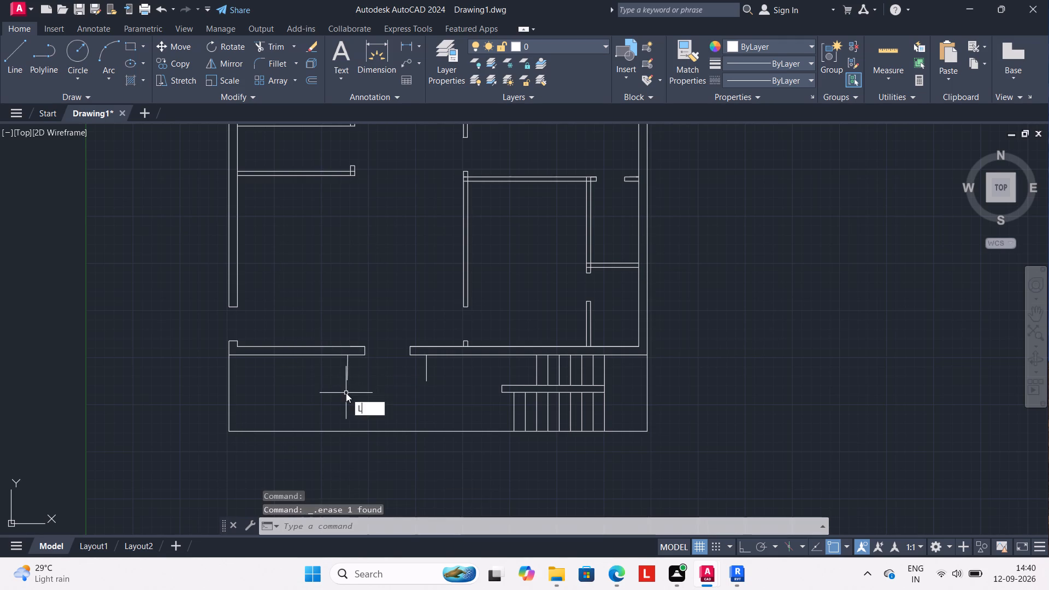
key(Return)
scroll(358, 387, up, 1)
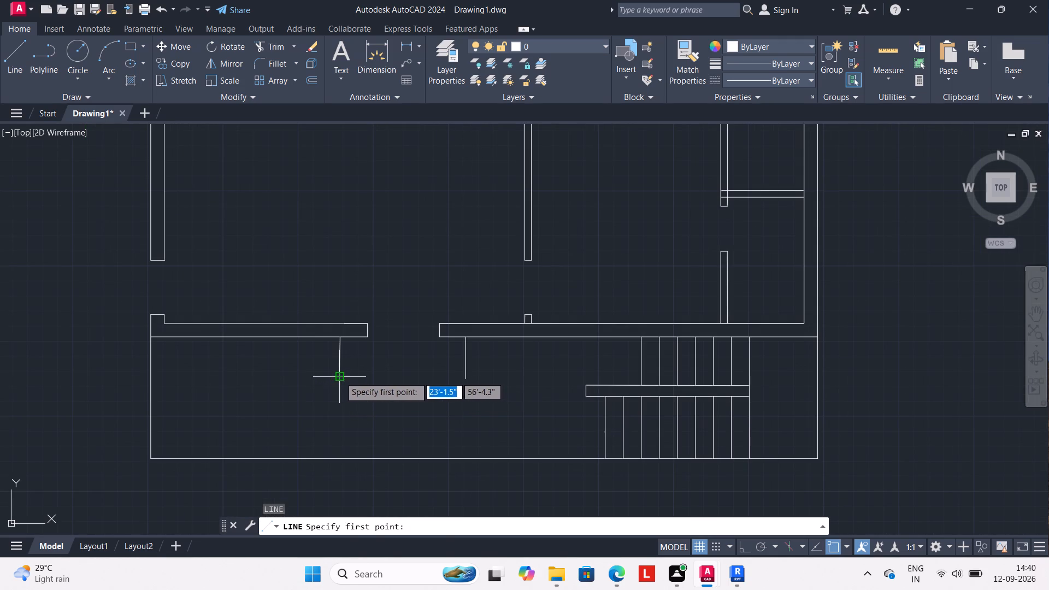
drag(338, 376, 343, 376)
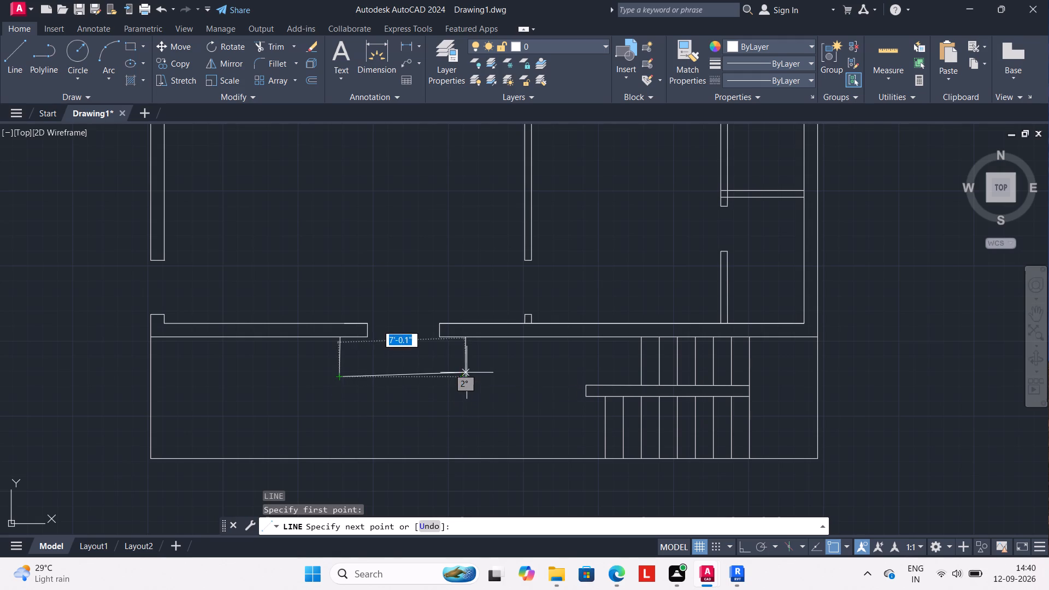
click(467, 374)
key(Escape)
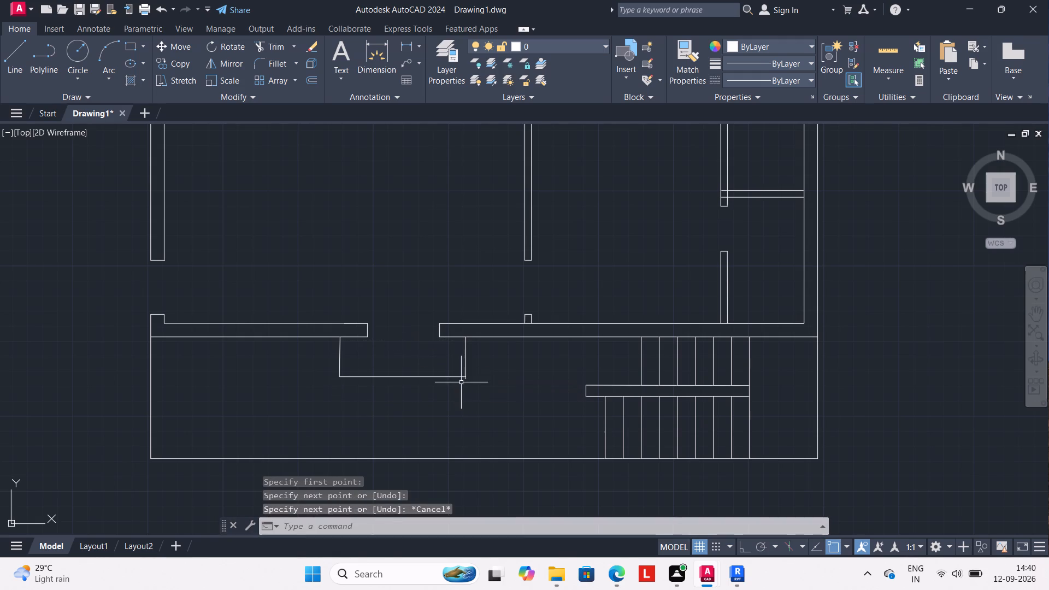
Trim the short overhang of the outline's right side below its new bottom edge.
scroll(464, 391, up, 2)
text(TR)
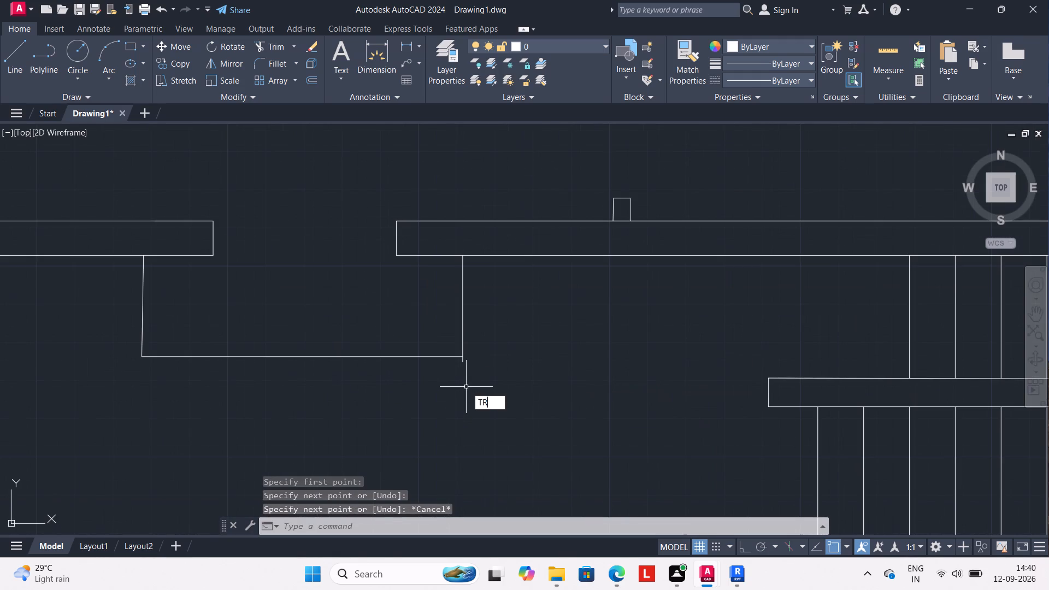
key(Return)
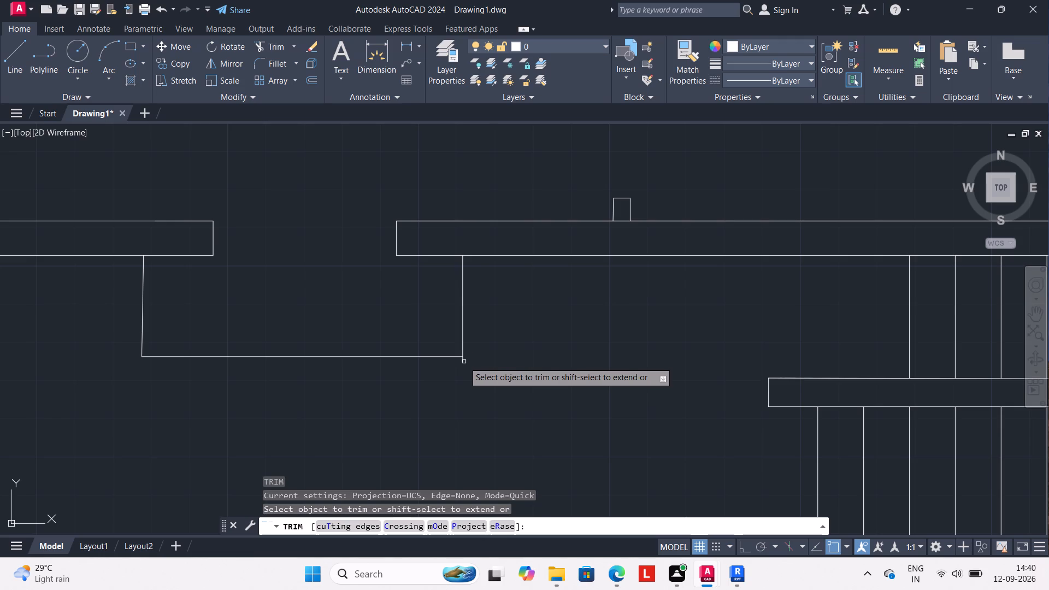
click(462, 362)
scroll(470, 373, down, 4)
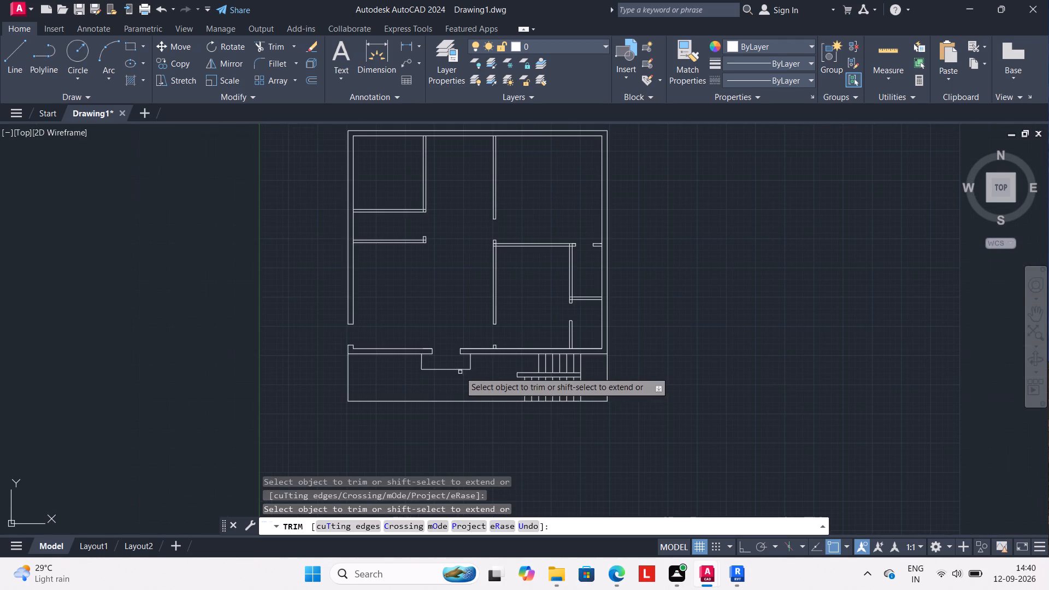
key(Escape)
key(Escape)
key(Escape)
key(Escape)
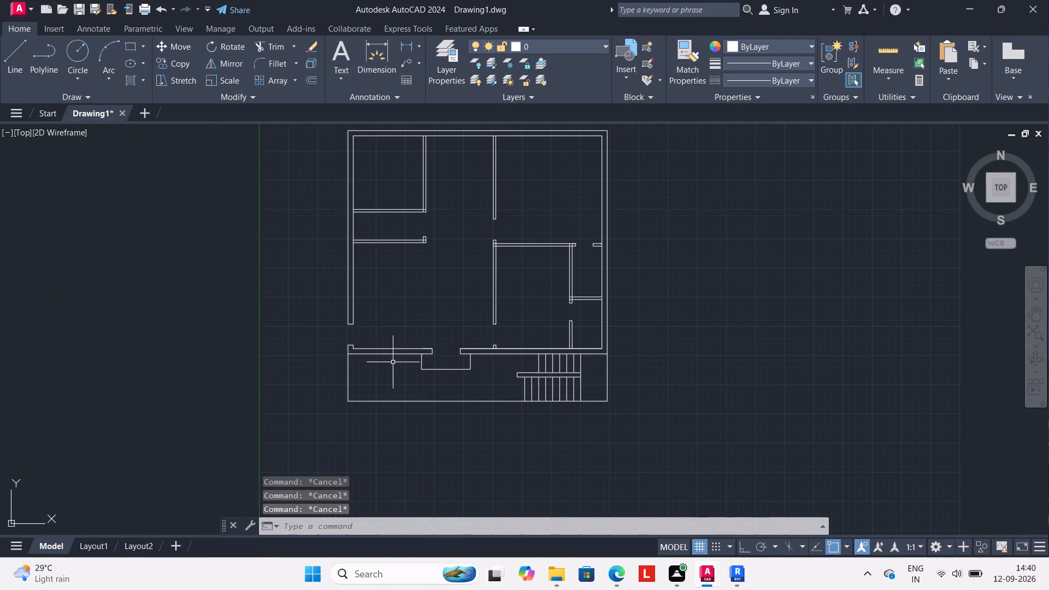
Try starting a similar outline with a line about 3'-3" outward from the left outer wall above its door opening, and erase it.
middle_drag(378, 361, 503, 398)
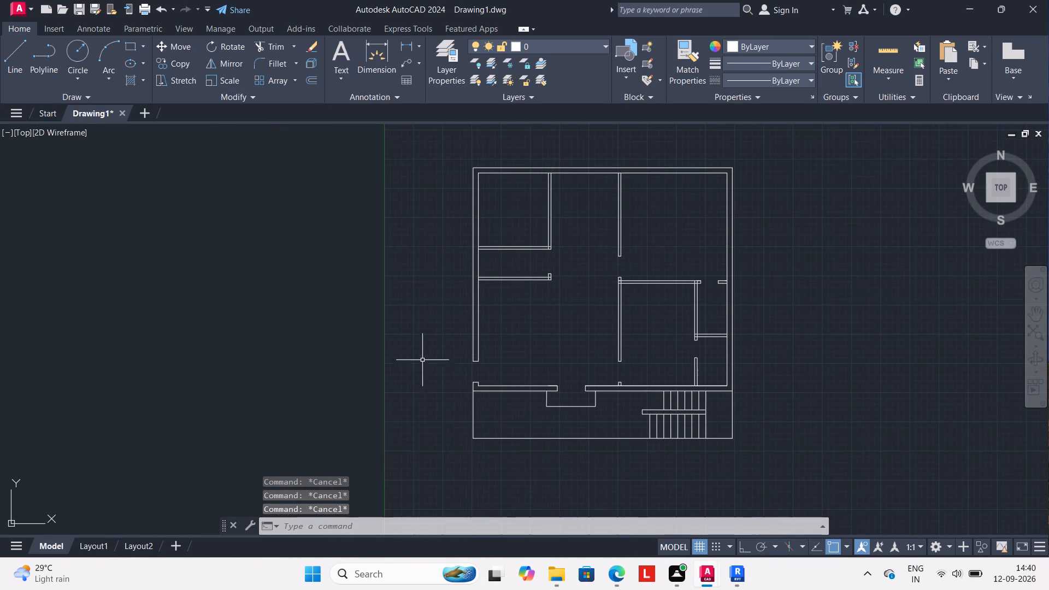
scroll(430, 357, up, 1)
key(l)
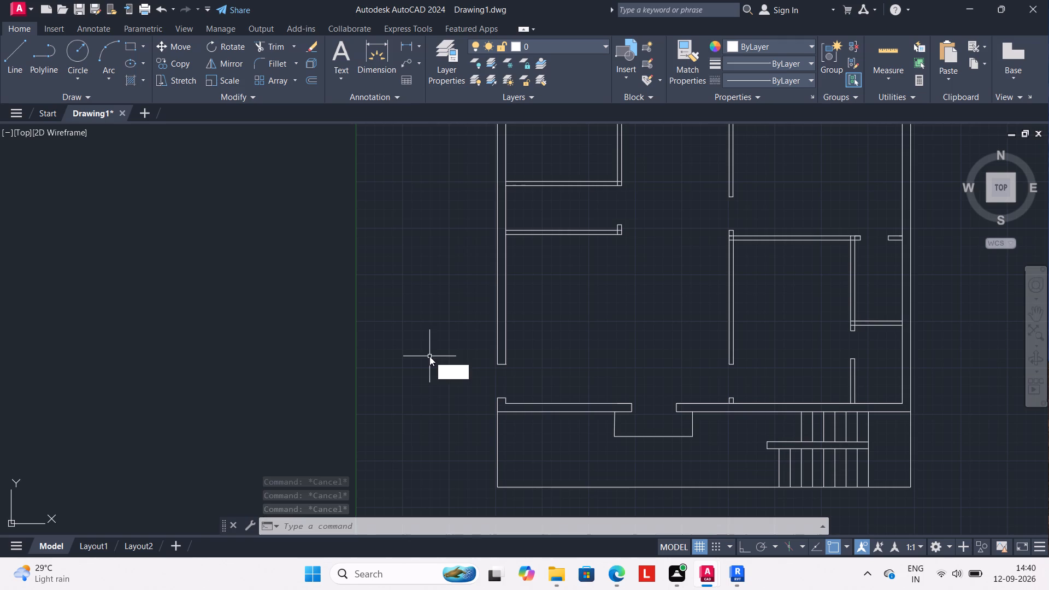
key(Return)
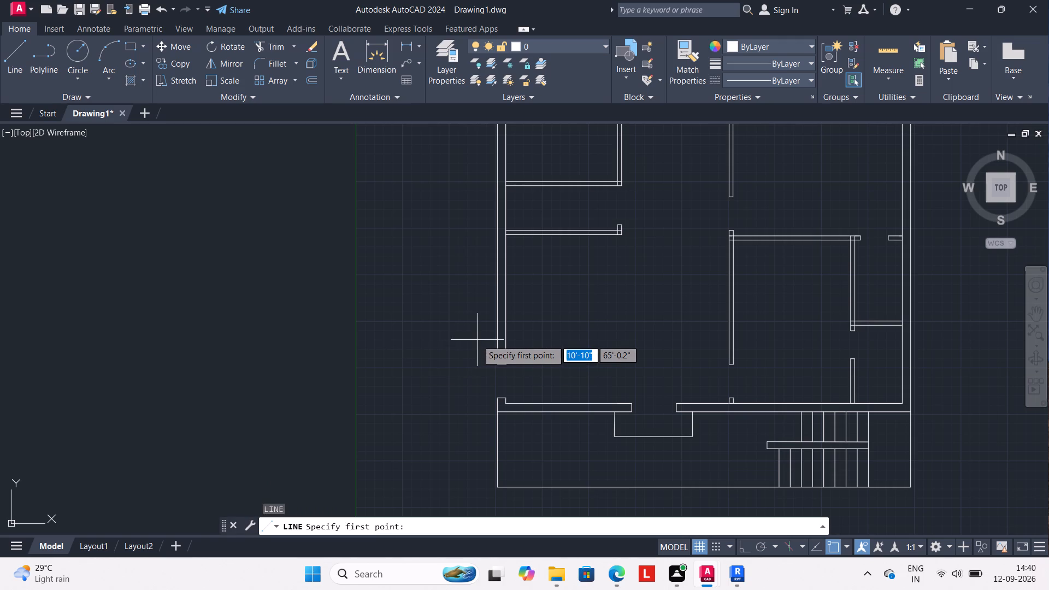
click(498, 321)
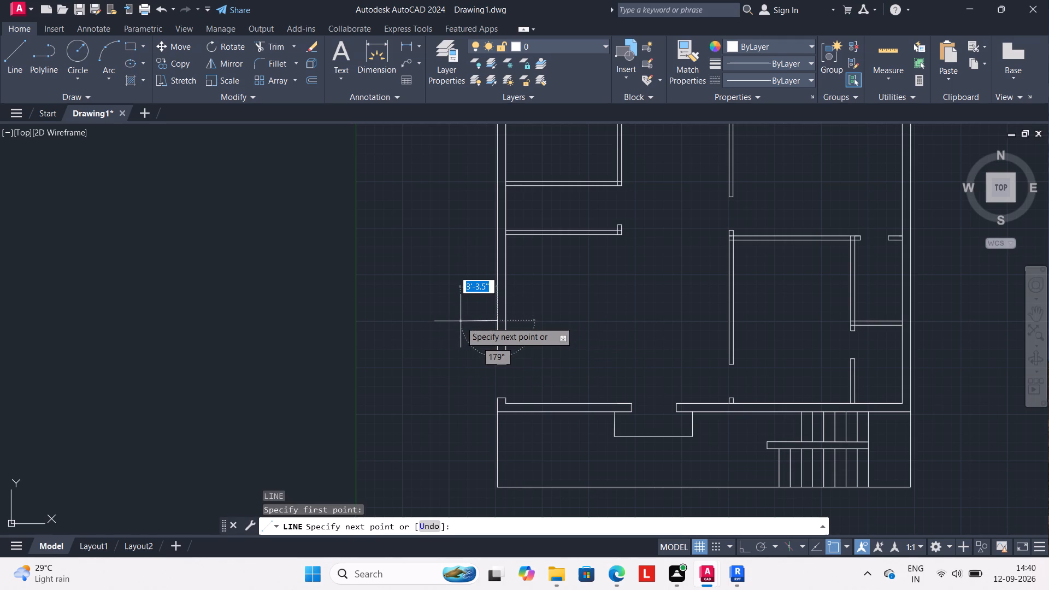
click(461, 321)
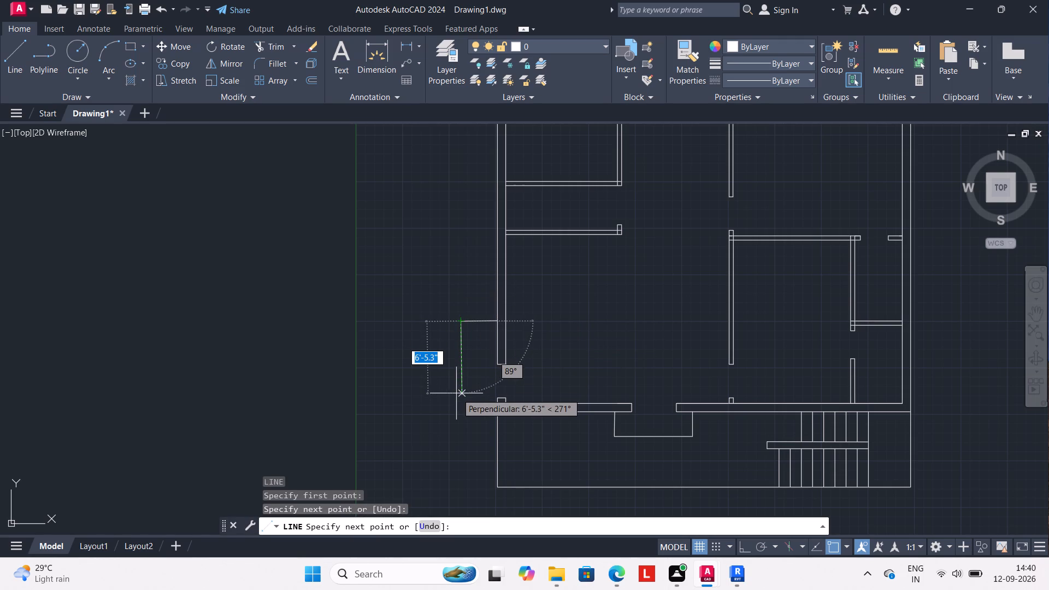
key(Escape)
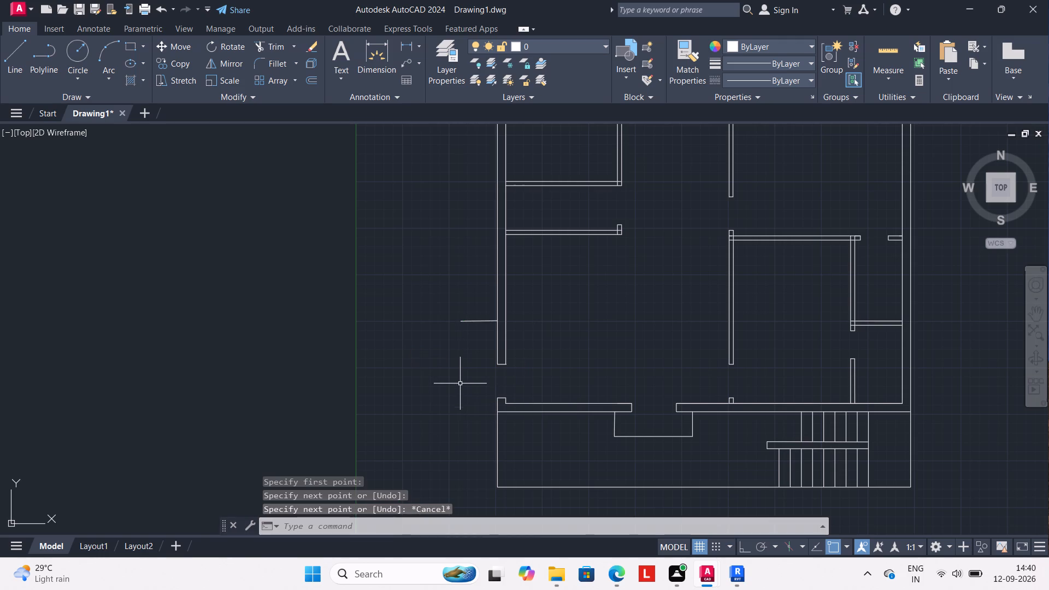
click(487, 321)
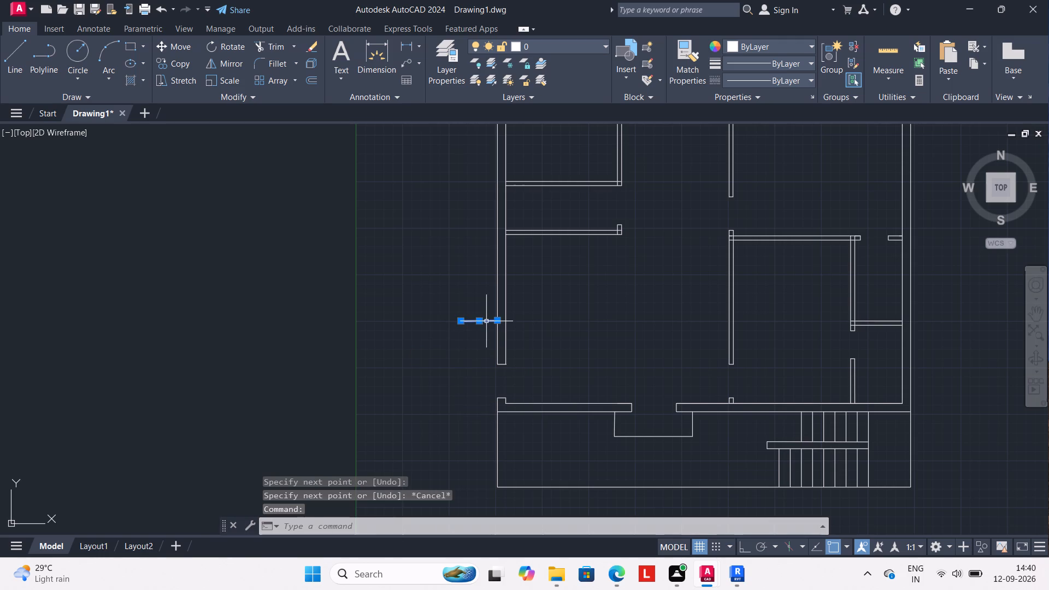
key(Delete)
Draw a three-sided outline about 5' deep and 9' long outside the left wall's door opening, running its first edge at 180°.
key(l)
key(Return)
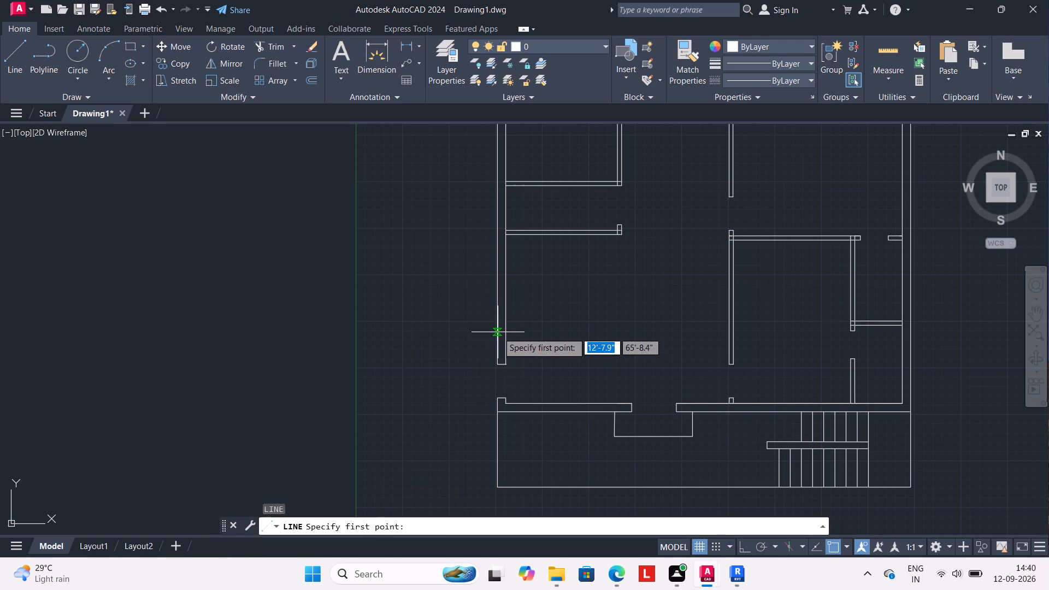
click(496, 334)
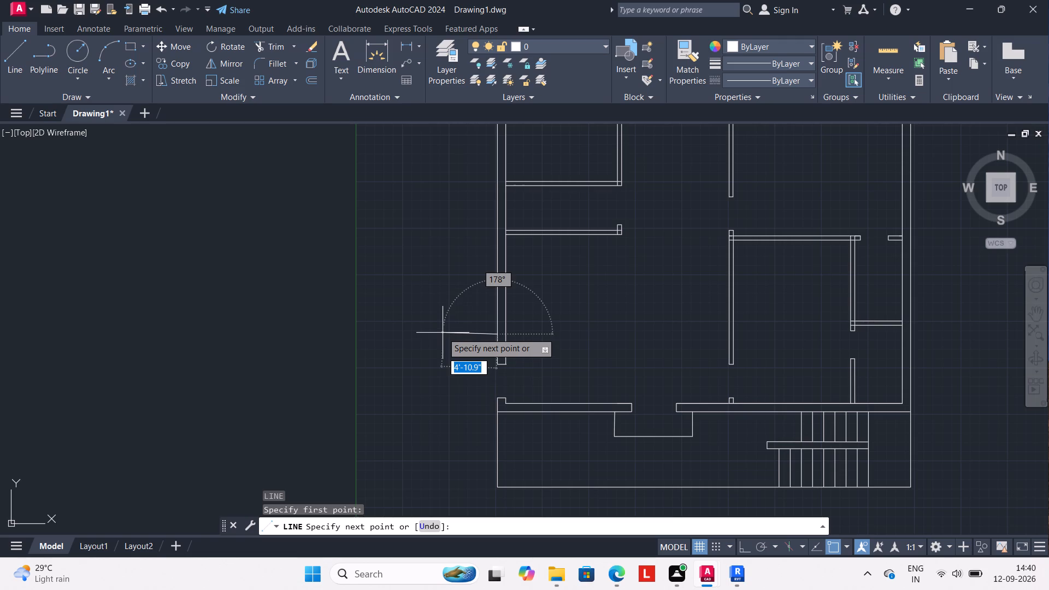
key(Tab)
key(1)
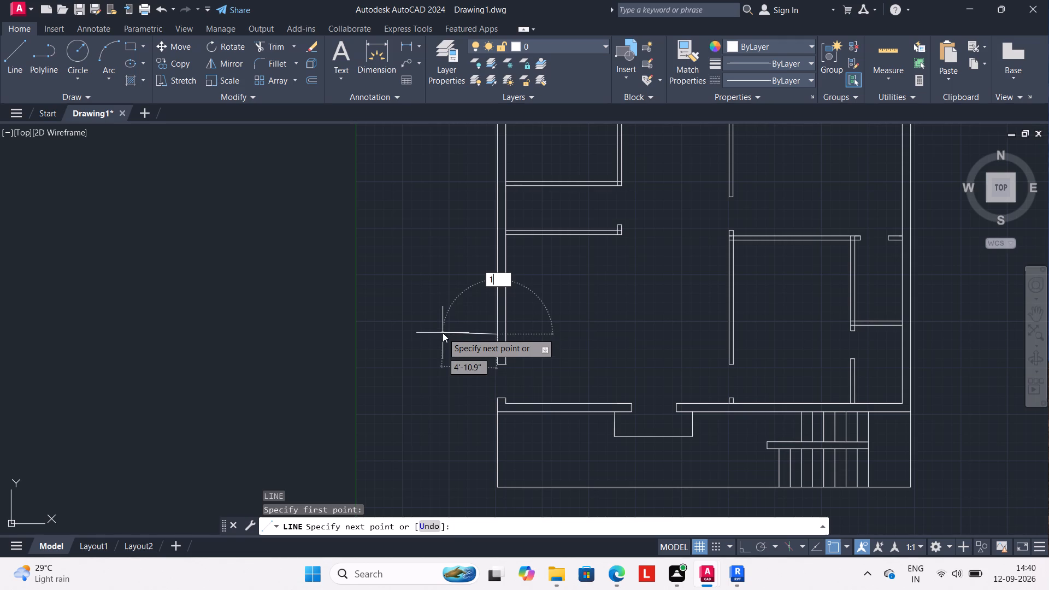
text(80)
key(Return)
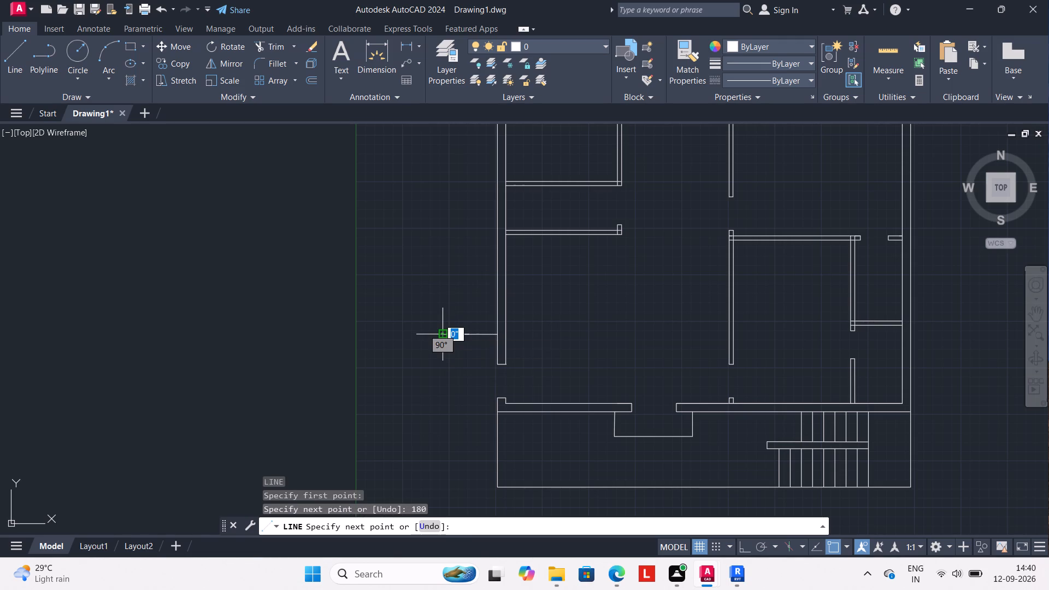
key(4)
key(apostrophe)
key(Return)
click(443, 433)
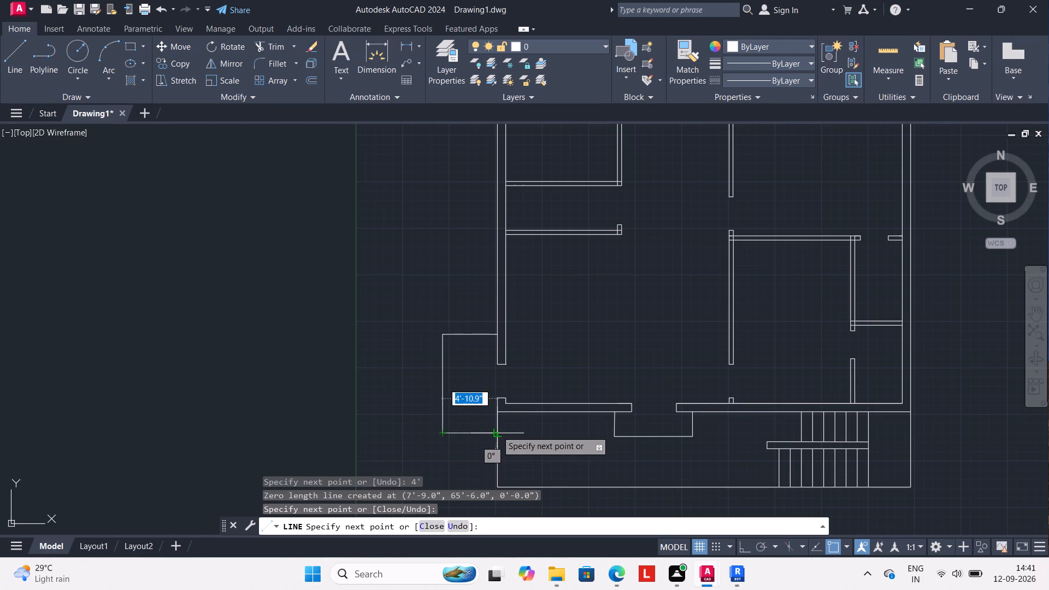
click(497, 430)
key(Escape)
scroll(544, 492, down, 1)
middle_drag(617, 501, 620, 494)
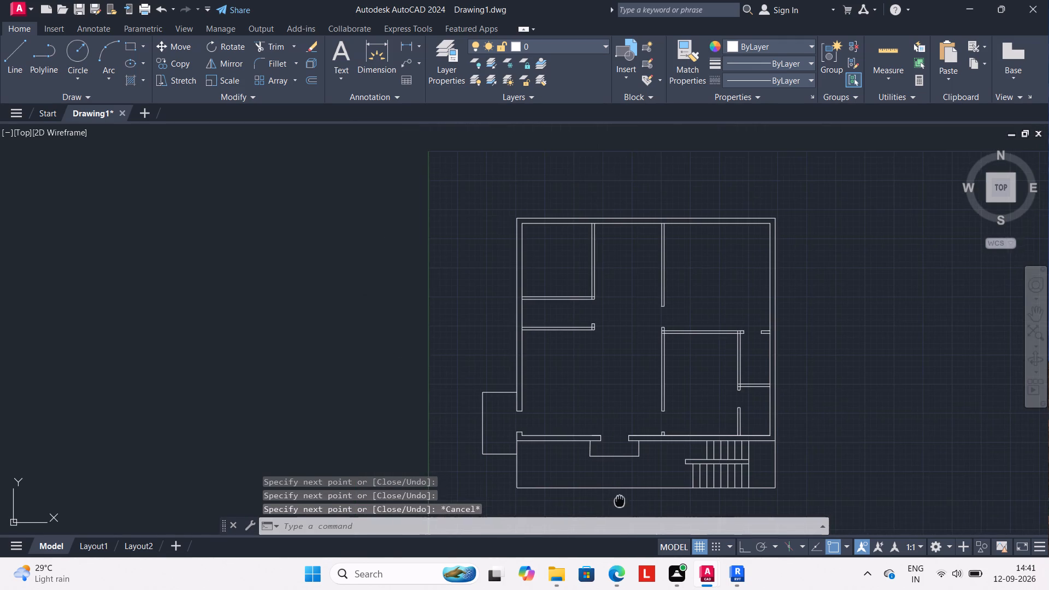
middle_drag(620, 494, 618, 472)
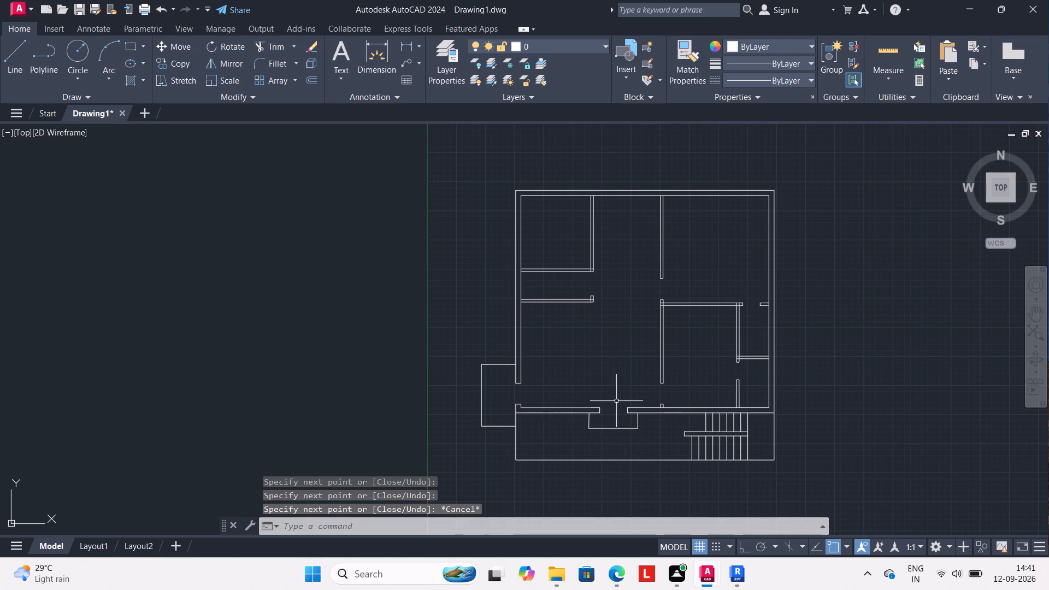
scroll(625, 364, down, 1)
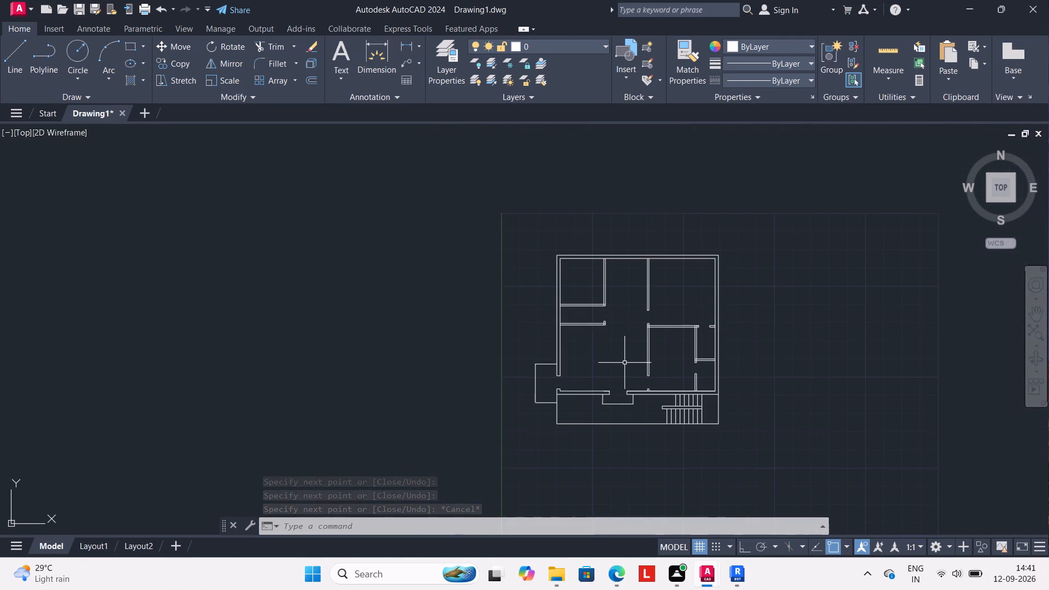
Place a Door - Imperial block from the architectural tool palette in the empty space beyond the plan's right outer wall.
middle_drag(623, 358, 579, 372)
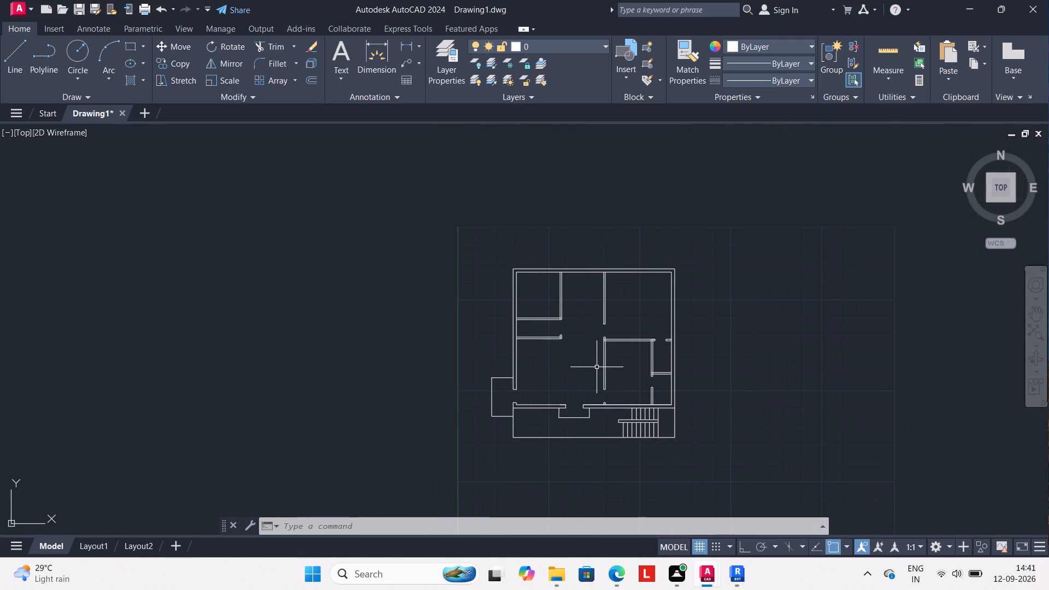
key(ctrl+3)
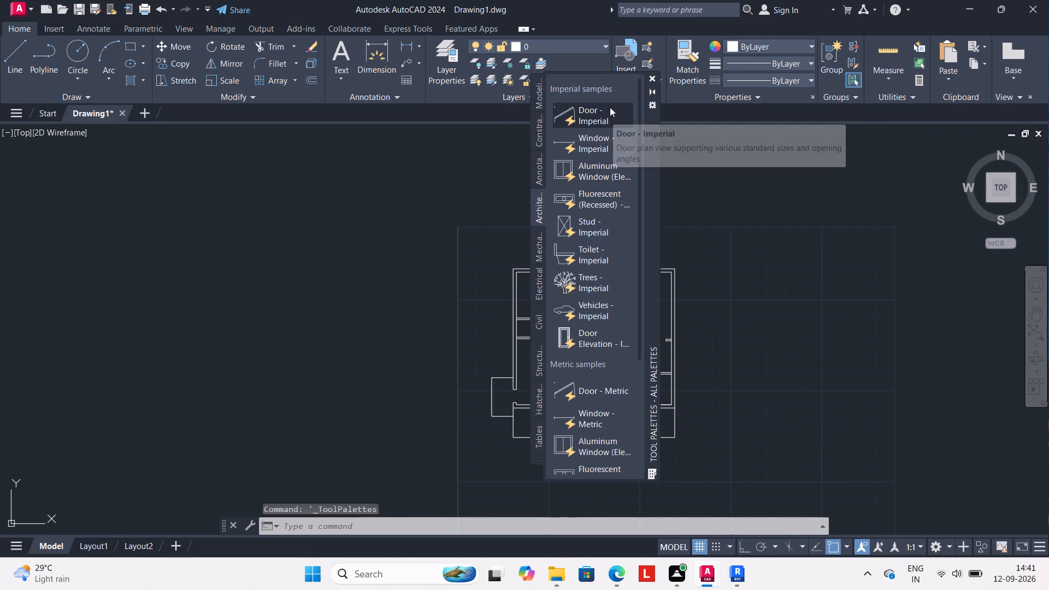
drag(602, 111, 736, 310)
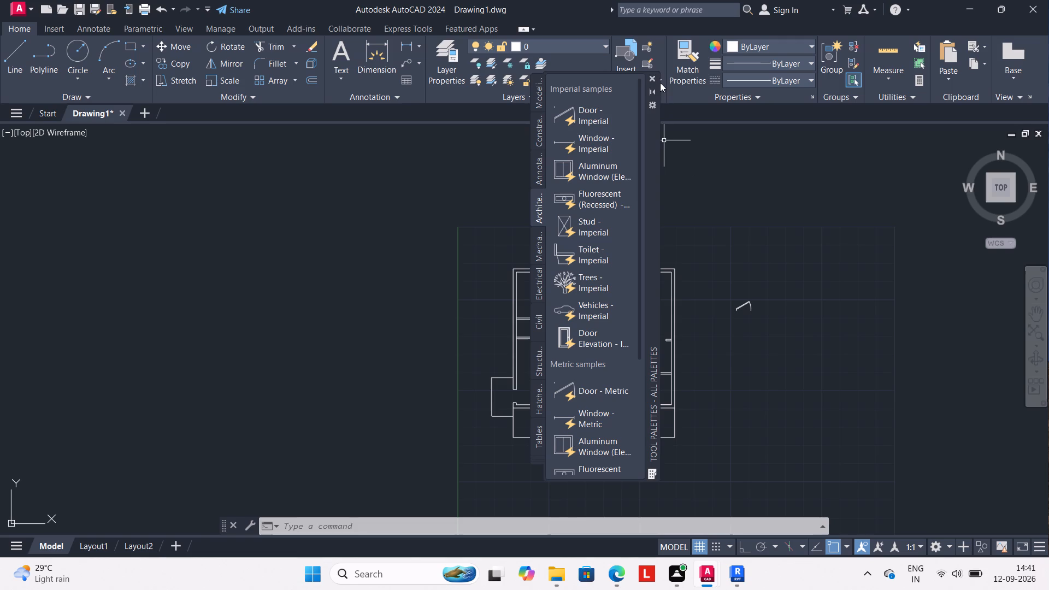
click(654, 73)
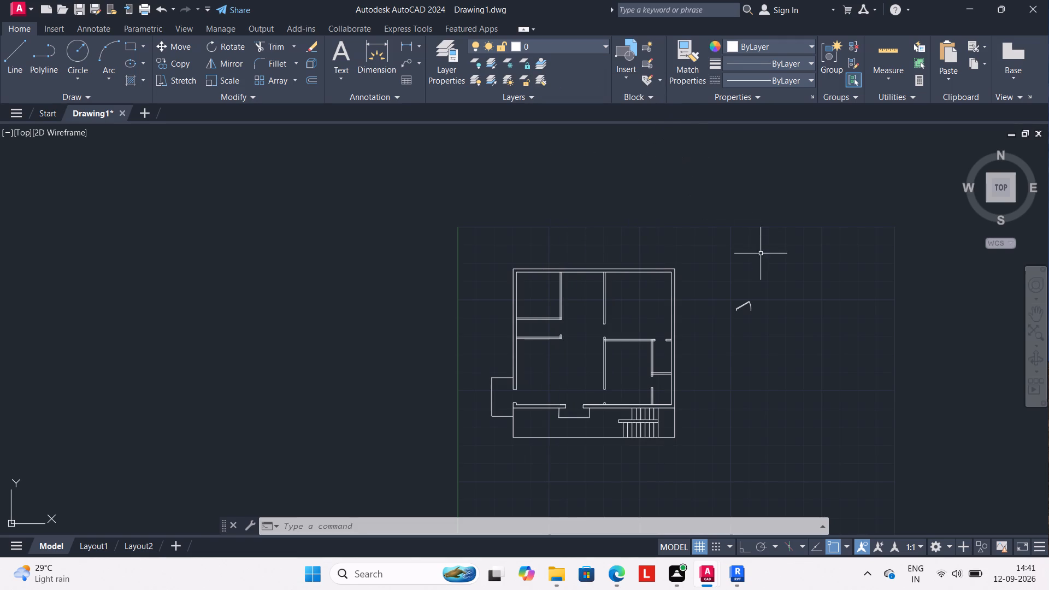
Set the placed door block's opening angle to Open 90º.
scroll(753, 288, up, 1)
click(745, 312)
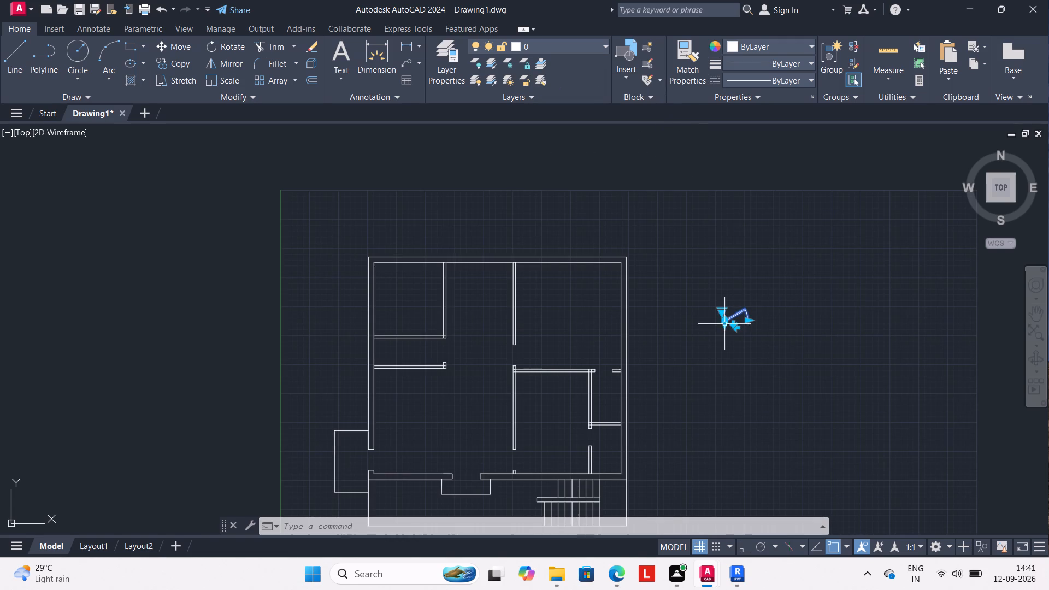
click(721, 310)
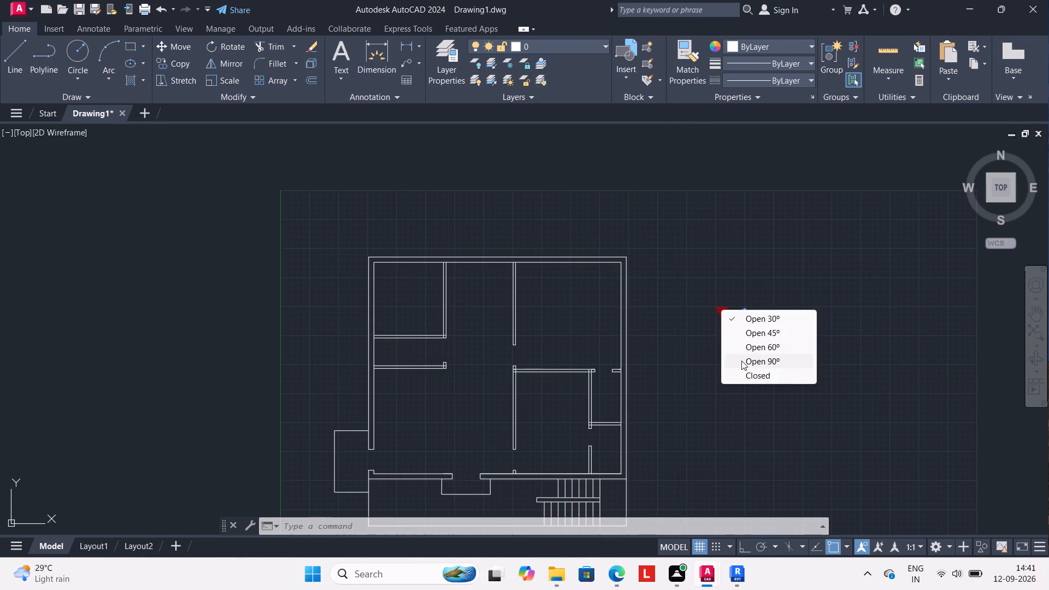
click(745, 359)
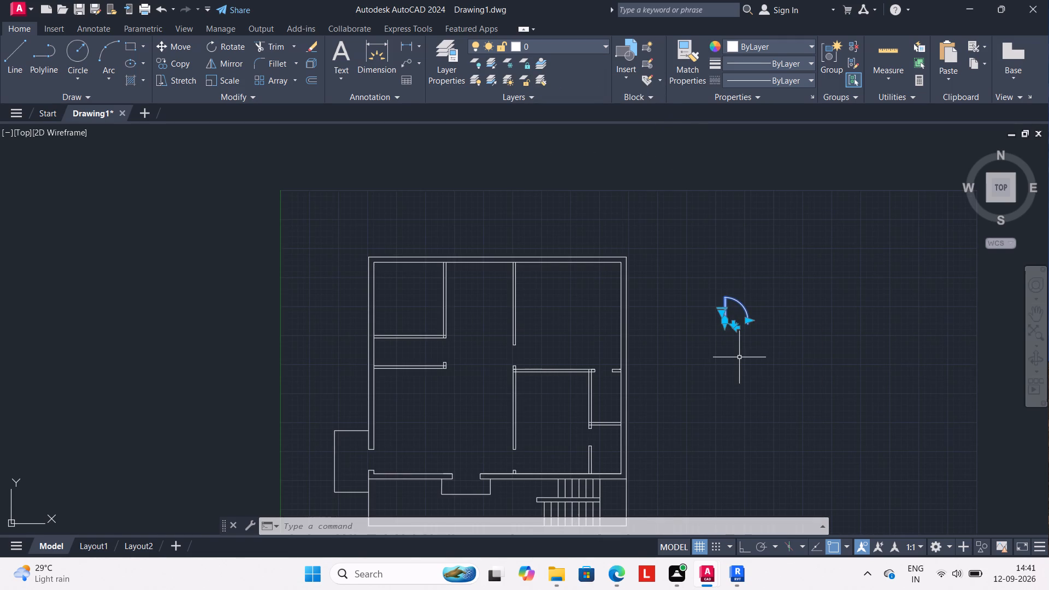
key(Escape)
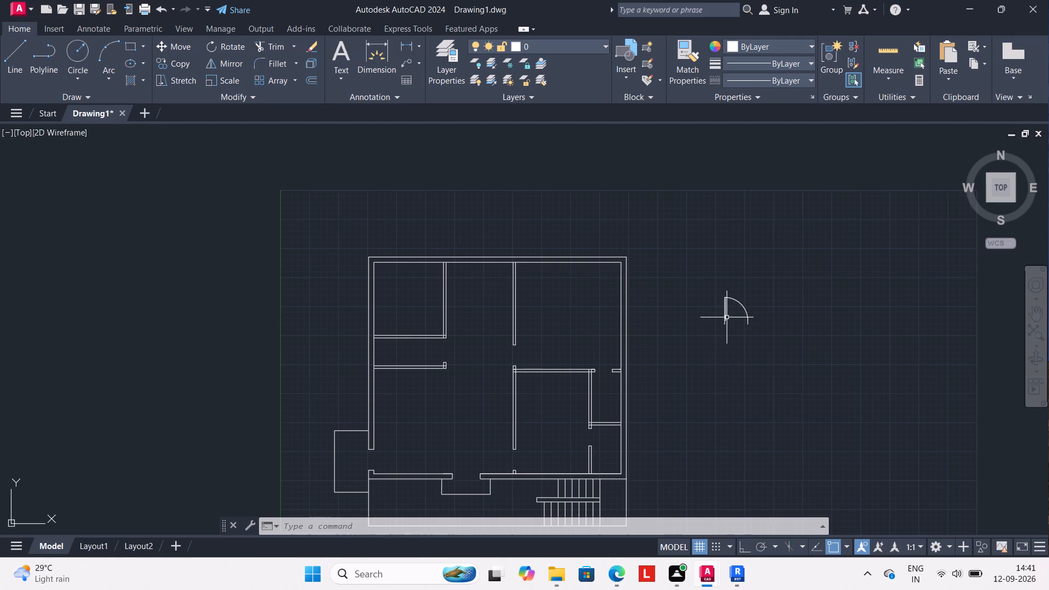
Move the door block by its hinge end into the upper-right room, just above the inner room's top wall.
click(726, 317)
key(m)
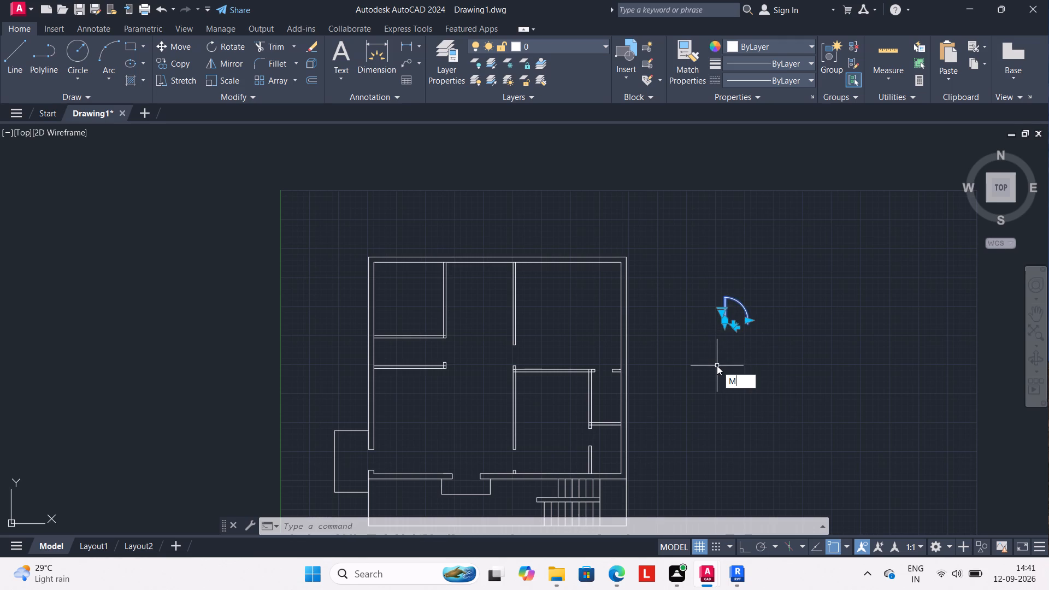
key(Return)
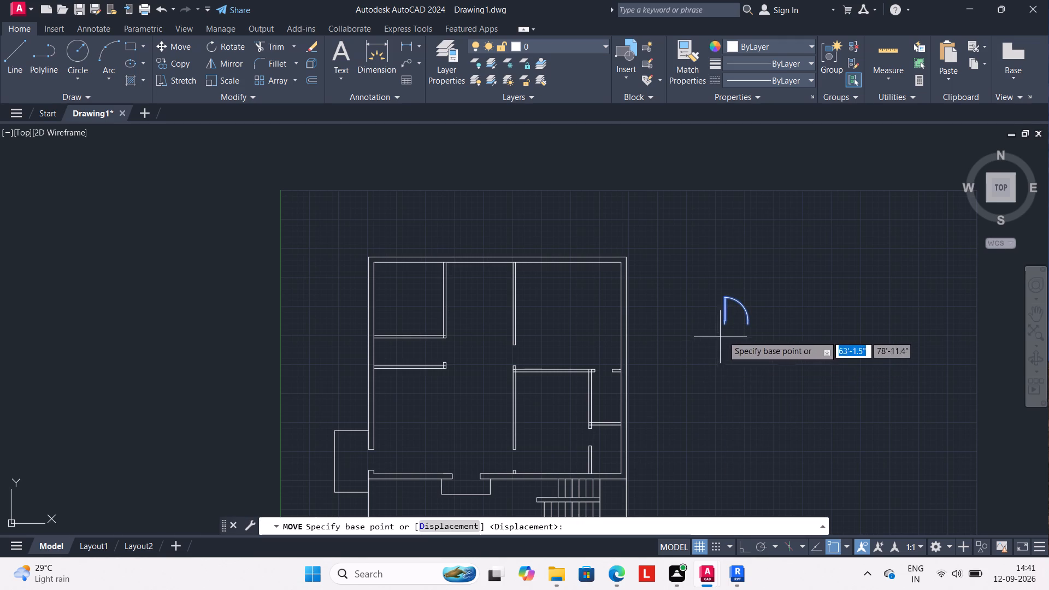
click(727, 318)
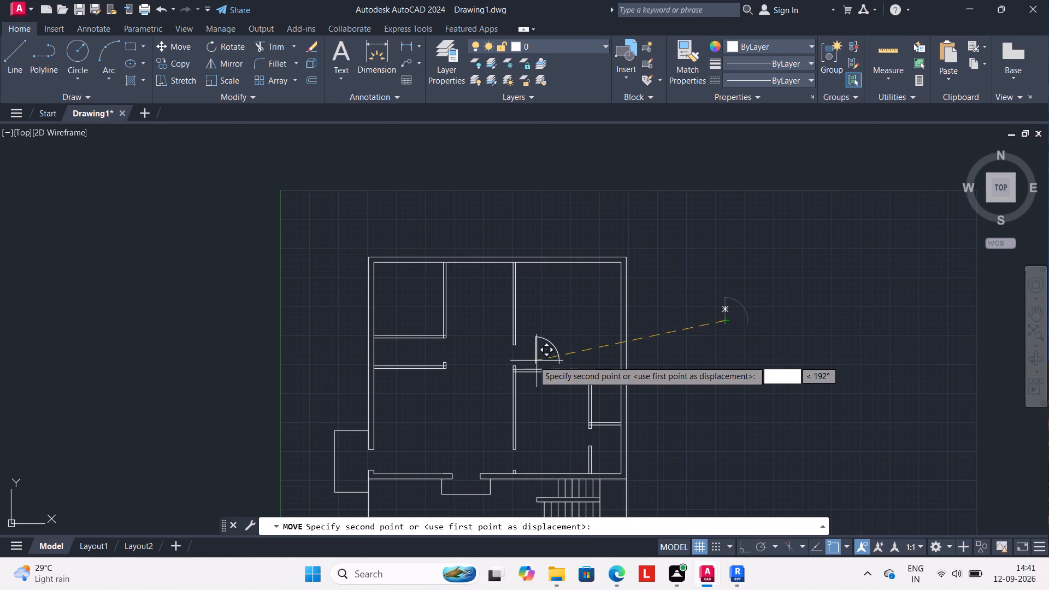
scroll(527, 358, up, 3)
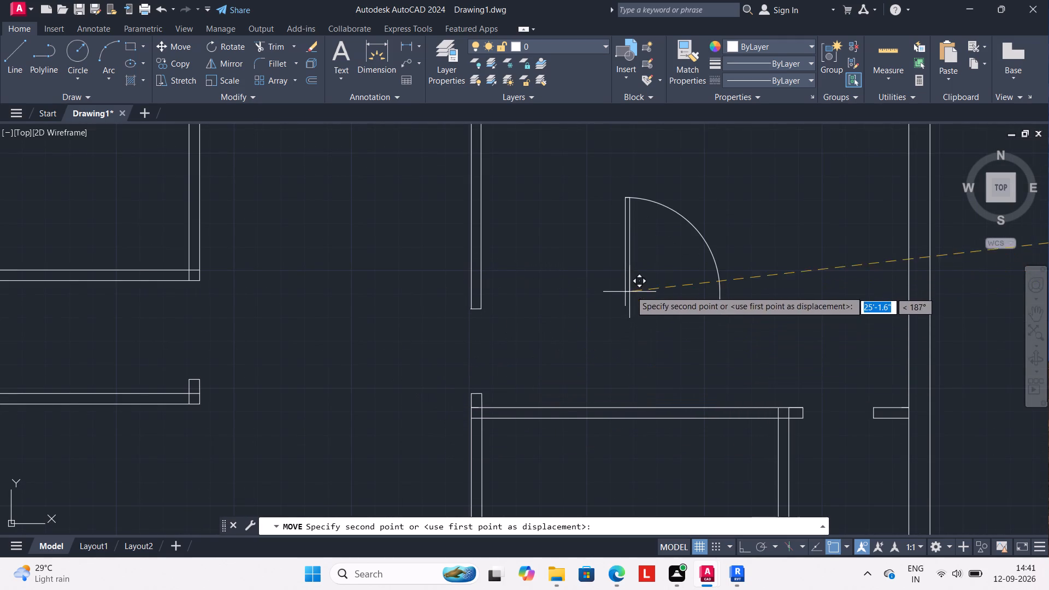
click(632, 288)
key(Escape)
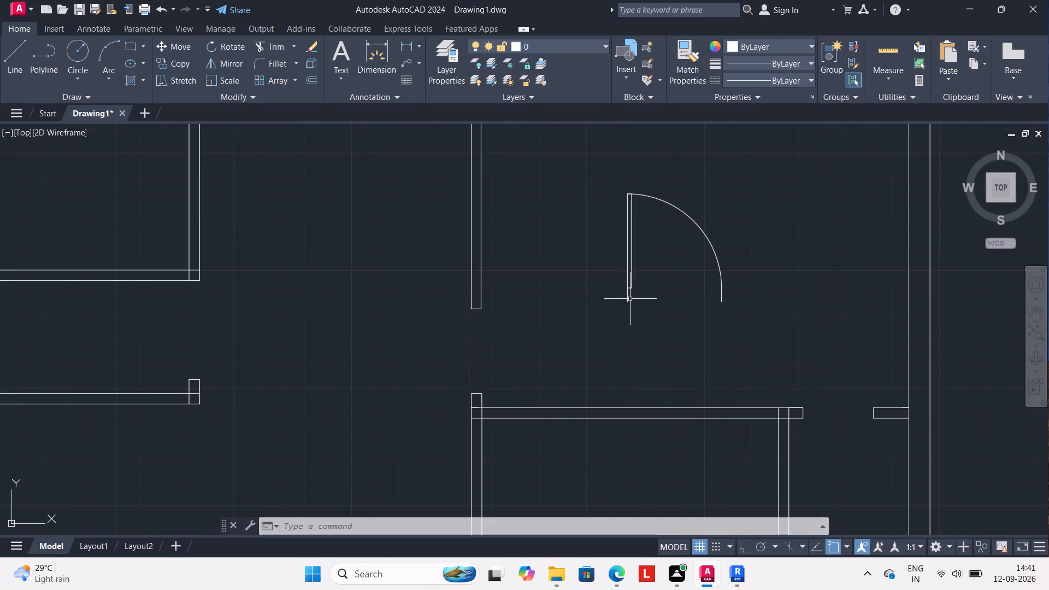
Flip the door block vertically so its leaf swings downward.
click(629, 297)
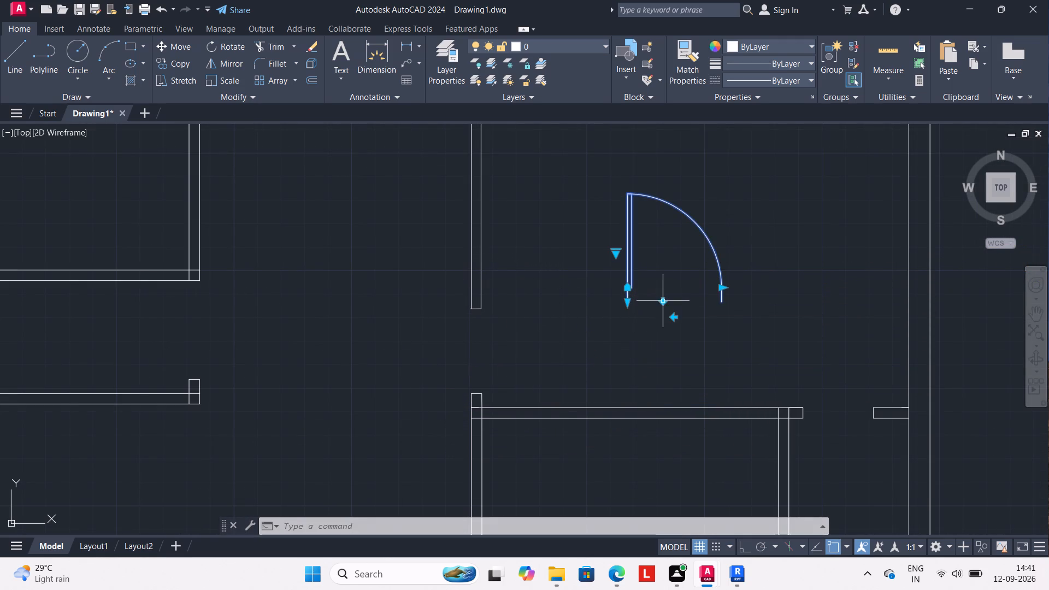
click(665, 298)
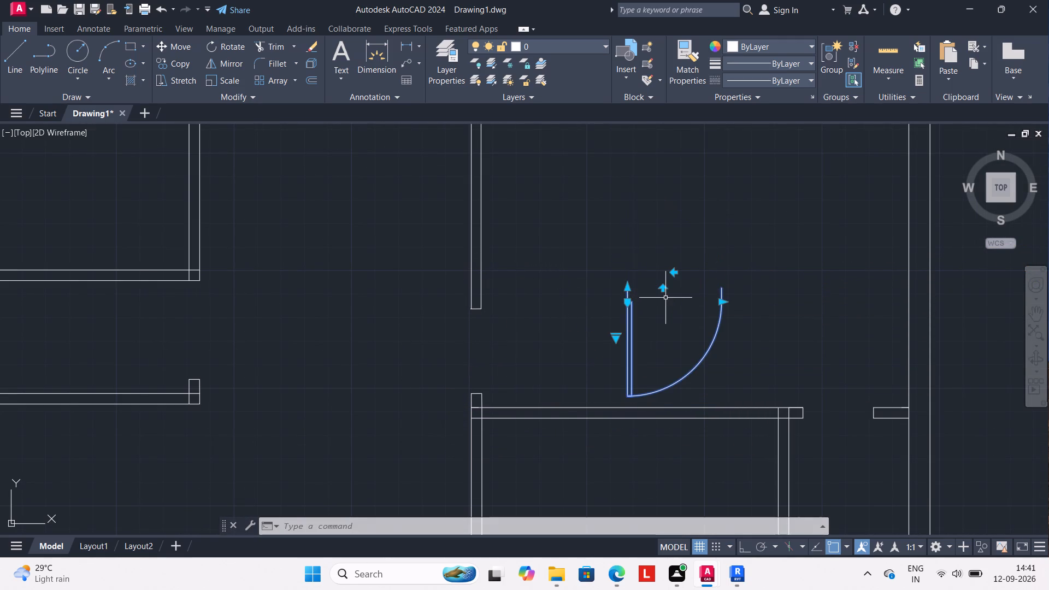
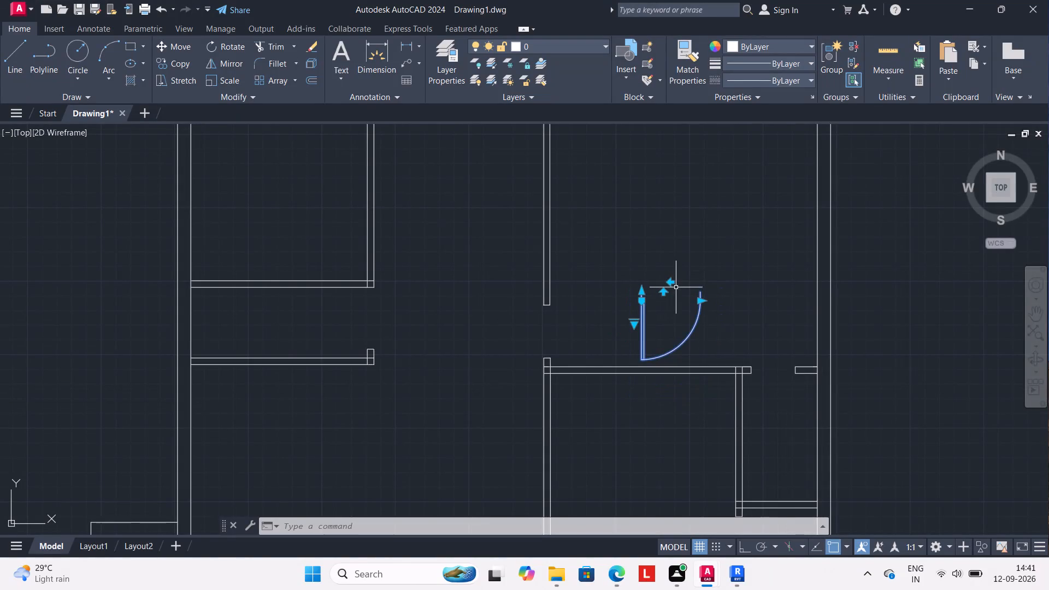
Flip the door block horizontally so its leaf sits on the opposite side of the swing.
click(670, 282)
key(Escape)
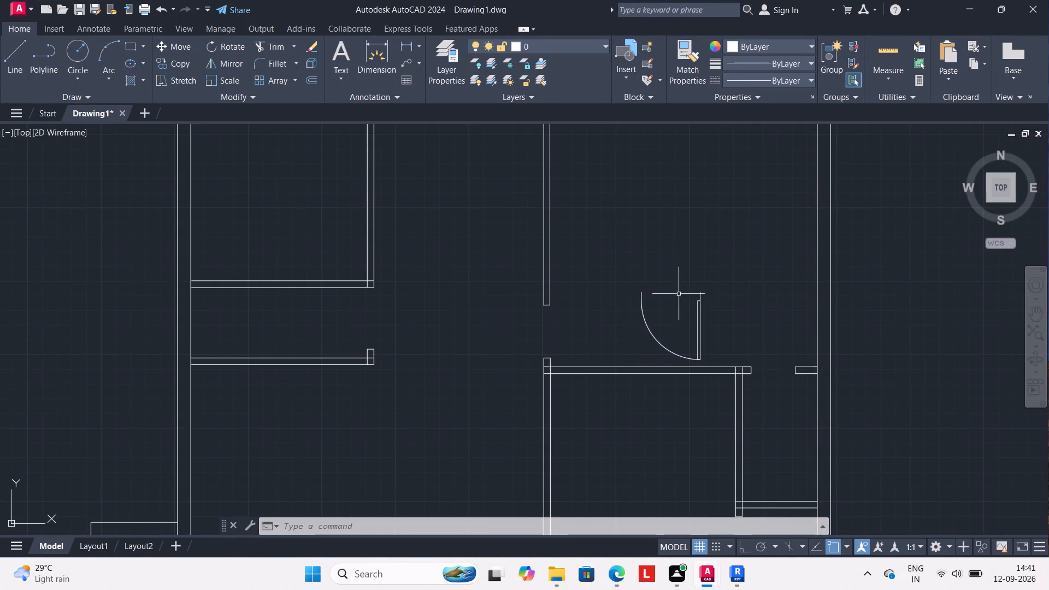
Rotate the door block about 90° counterclockwise around its hinge end so the leaf lies roughly horizontal.
click(700, 303)
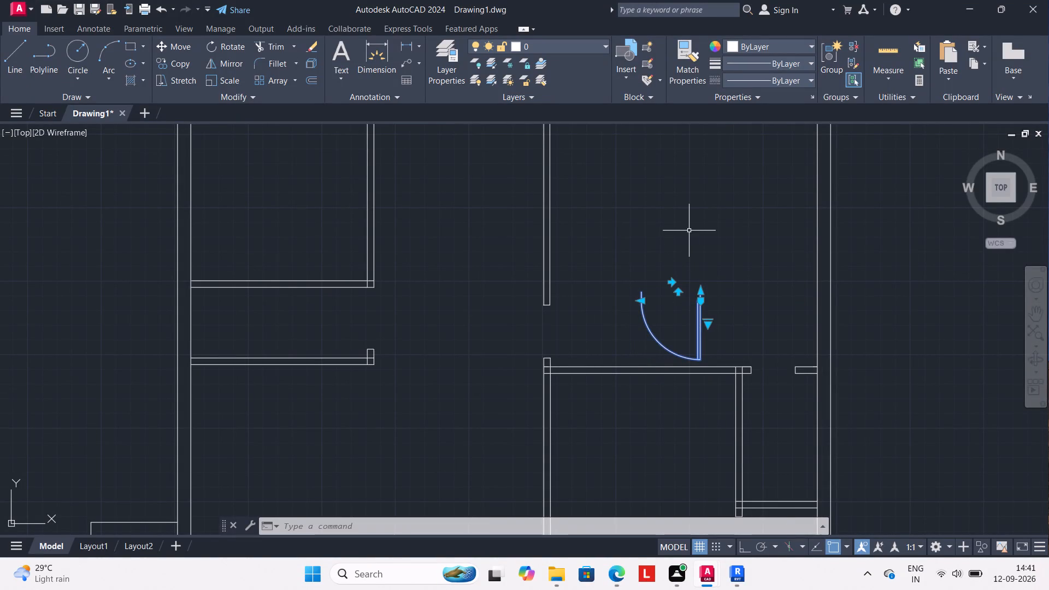
key(r)
key(o)
key(Return)
scroll(683, 278, up, 1)
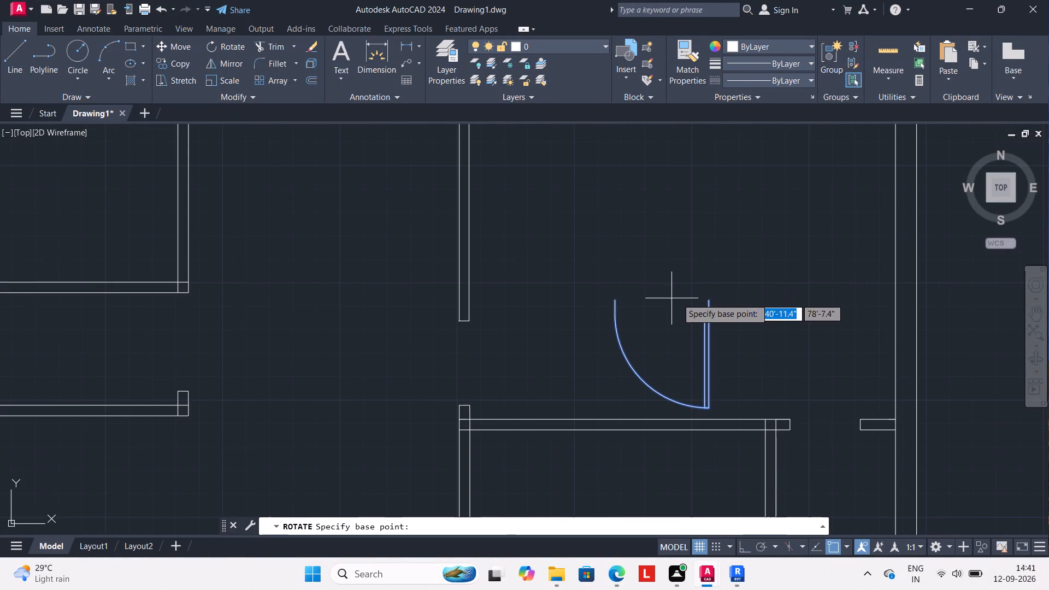
click(708, 299)
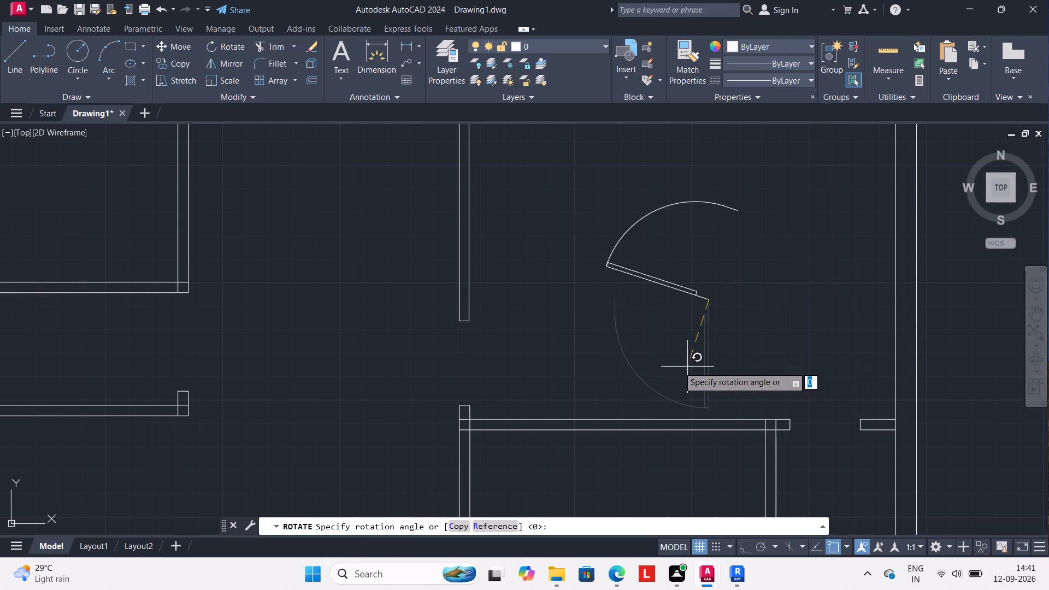
click(711, 213)
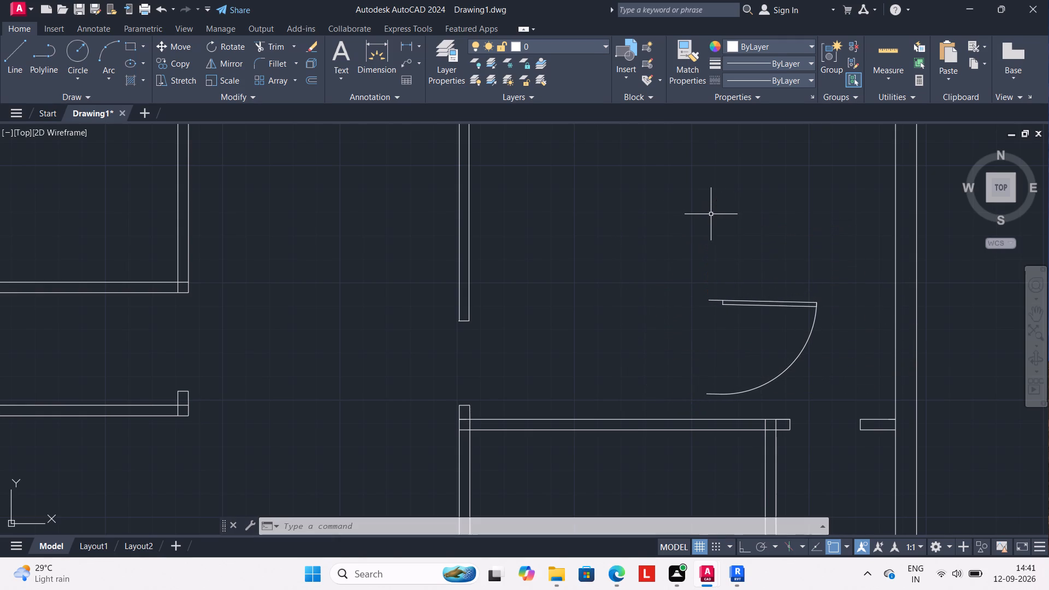
Mirror the door block across a roughly horizontal line through its arc's lower end, erasing the source block.
click(728, 300)
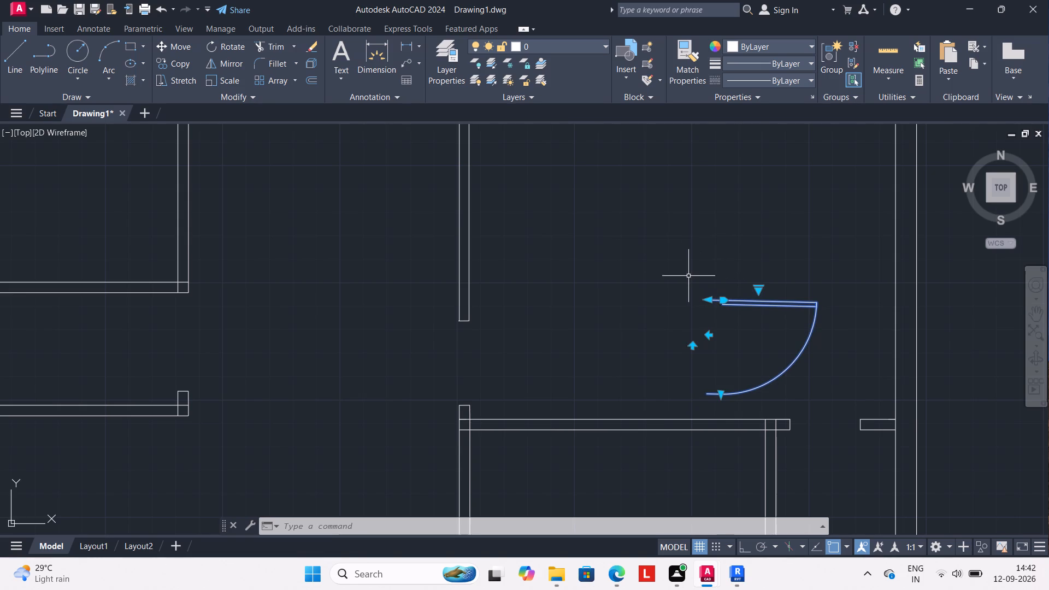
text(MI)
key(Return)
middle_drag(694, 370, 701, 233)
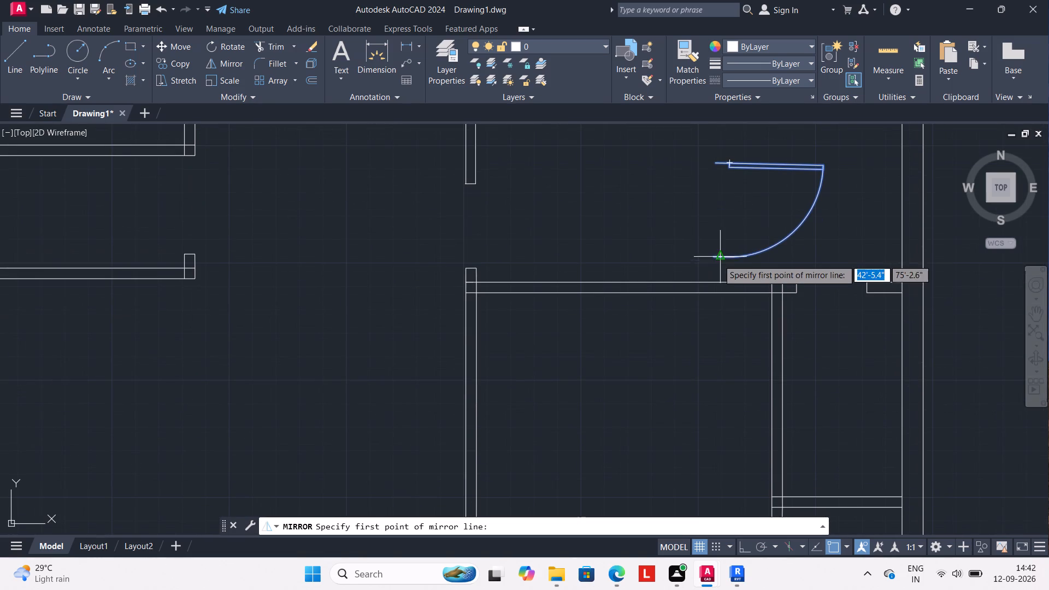
click(712, 259)
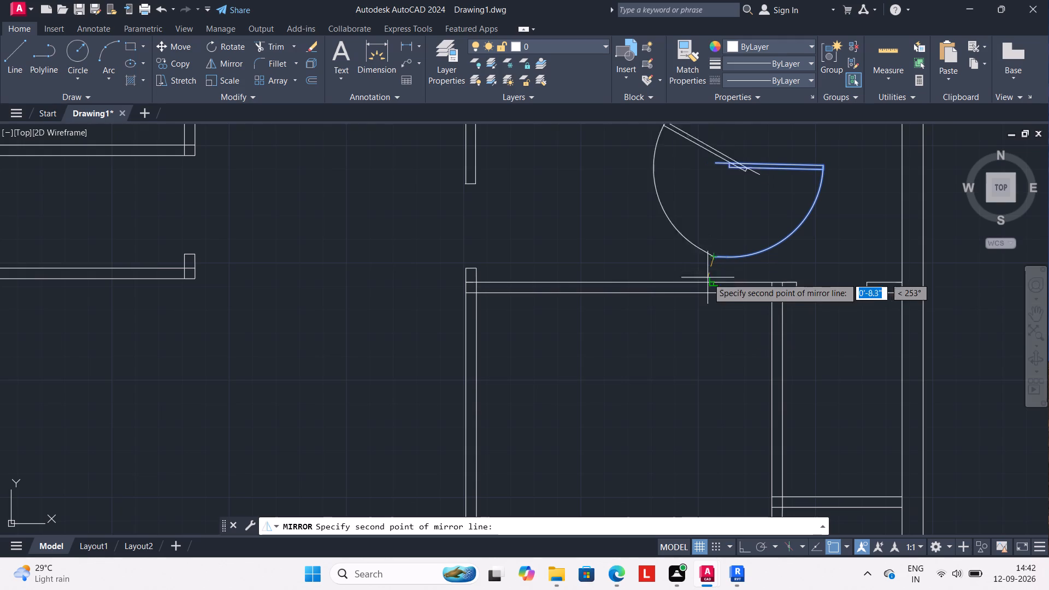
click(789, 260)
drag(808, 290, 789, 260)
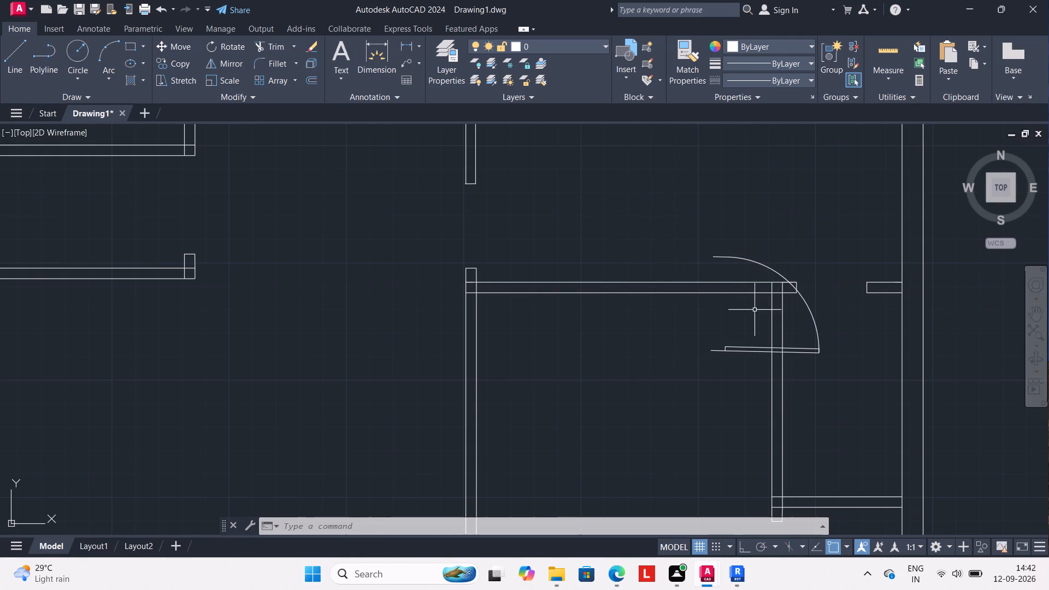
Move the door block by its hinge end to the outer corner of the lower jamb at the middle vertical wall's upper opening.
click(745, 347)
key(m)
key(Return)
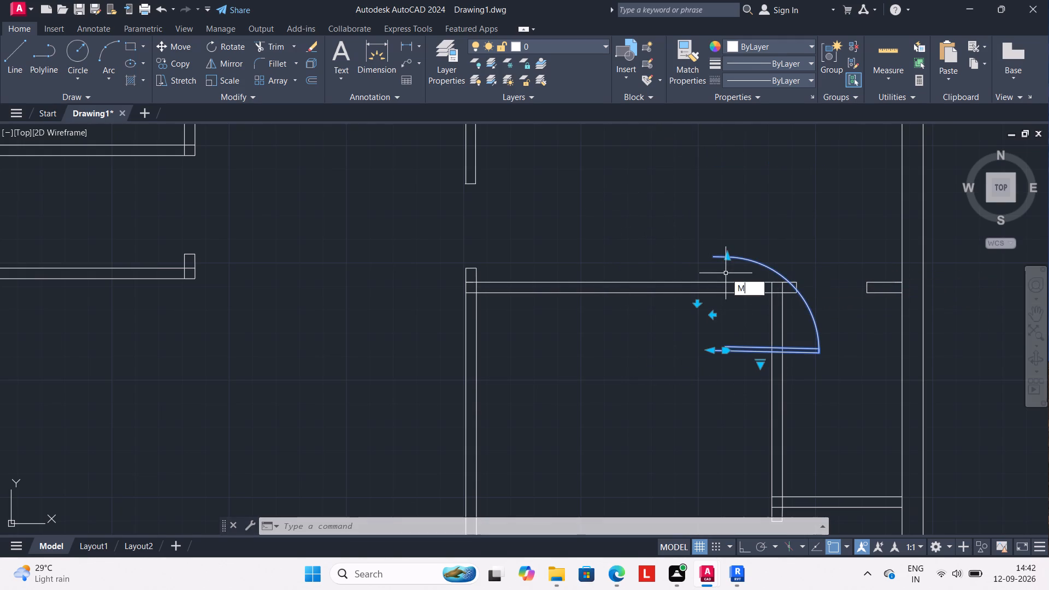
click(708, 349)
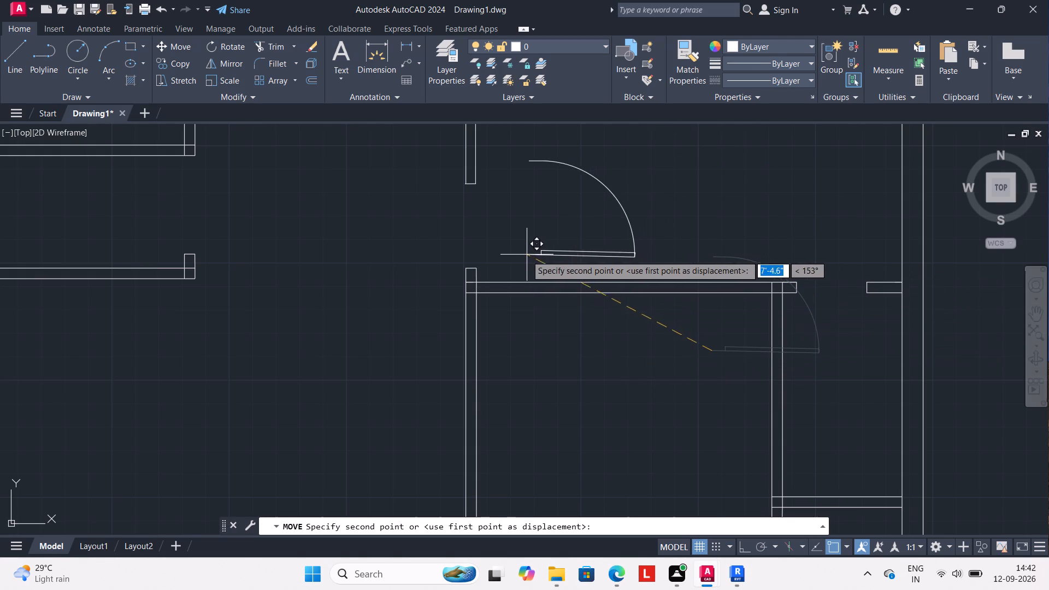
click(463, 267)
scroll(432, 270, down, 1)
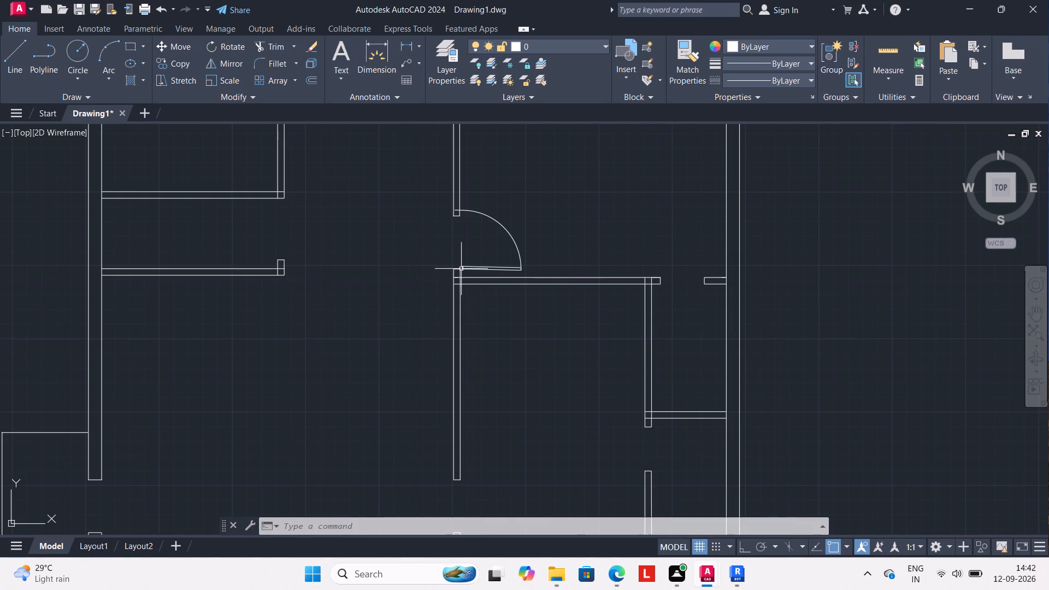
Scale the door block by reference from its hinge end so its width matches the opening in the middle vertical wall.
click(472, 269)
key(s)
key(c)
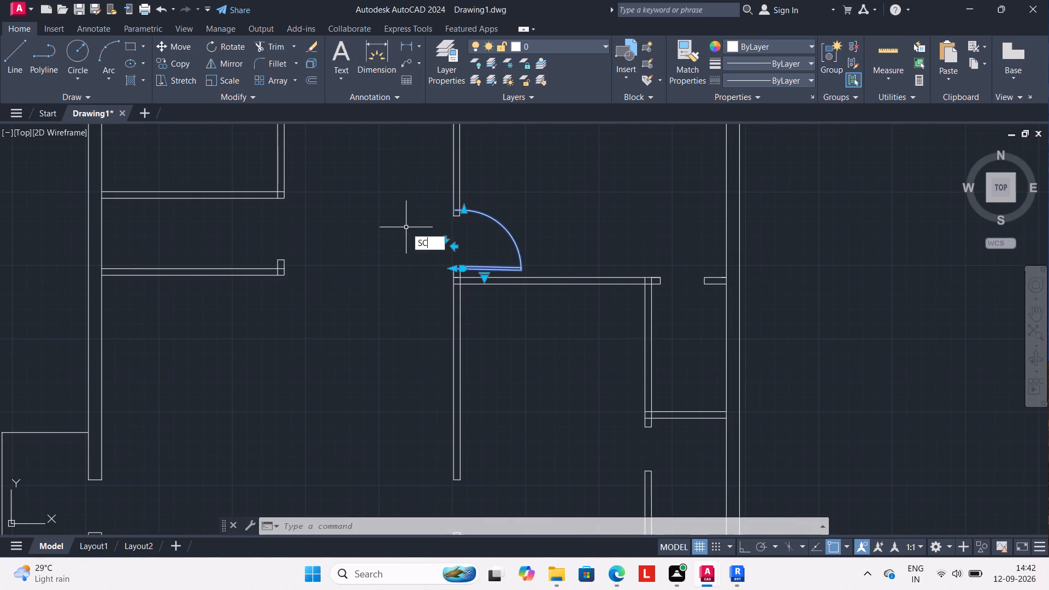
key(Return)
scroll(402, 233, up, 2)
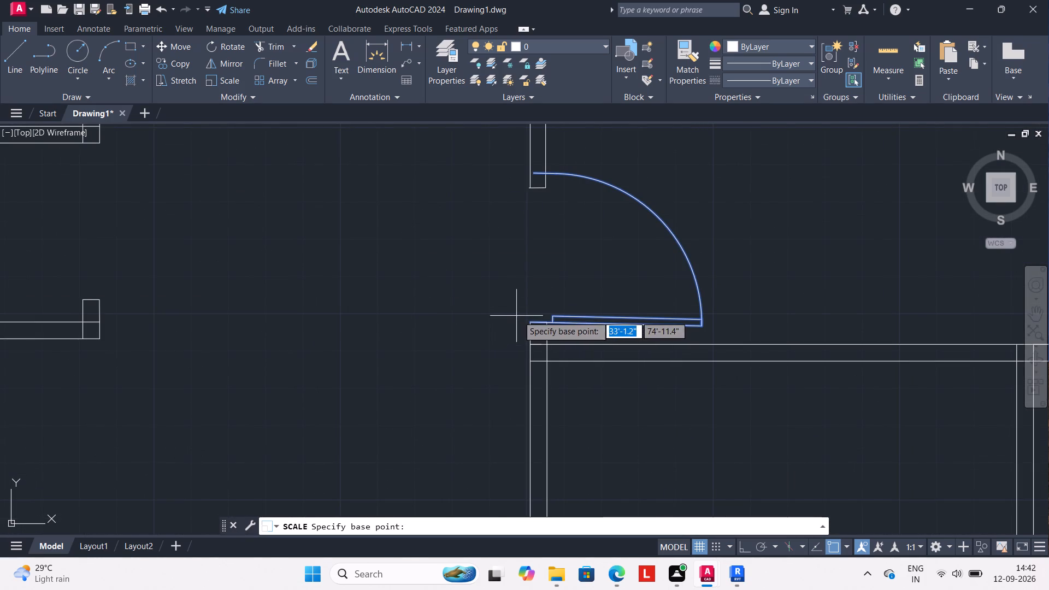
click(528, 320)
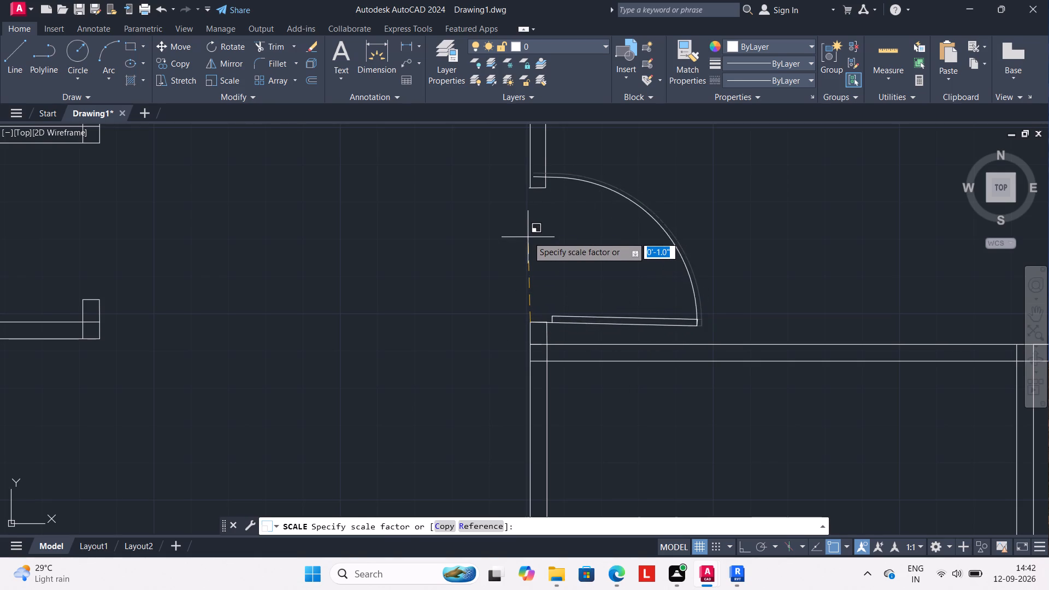
key(r)
key(Return)
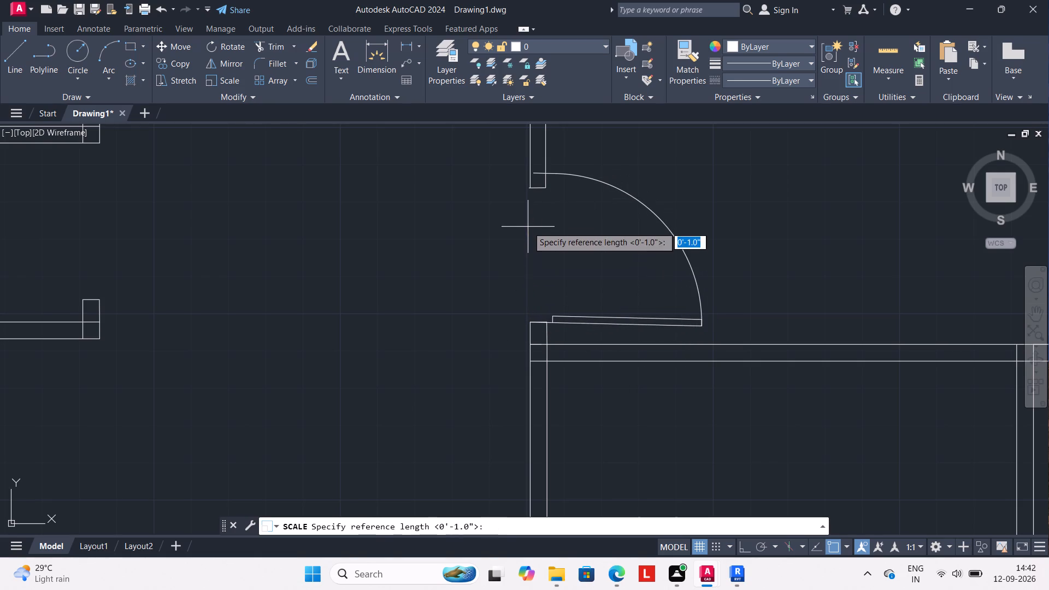
drag(531, 322, 534, 317)
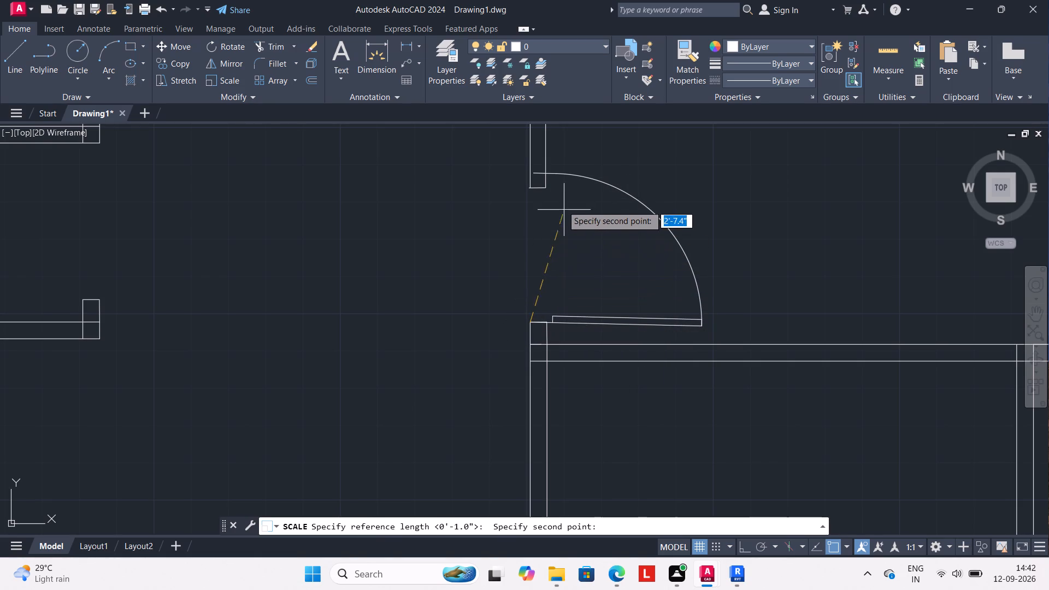
click(529, 169)
click(528, 189)
scroll(503, 208, down, 2)
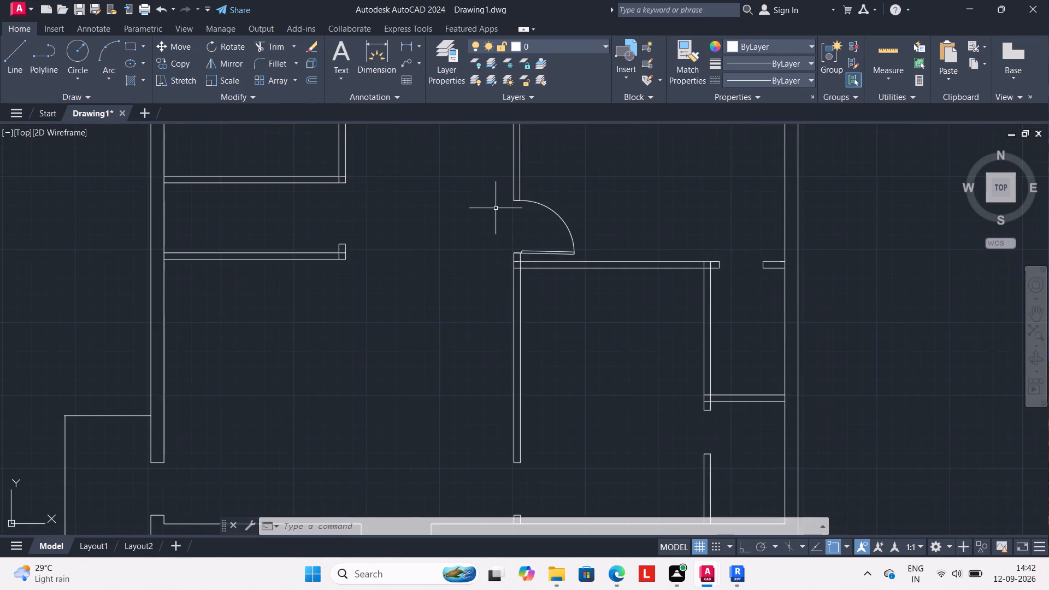
Copy the fitted door block into the passage beside the opening at the upper-left rooms.
scroll(473, 203, down, 1)
middle_drag(478, 205, 489, 256)
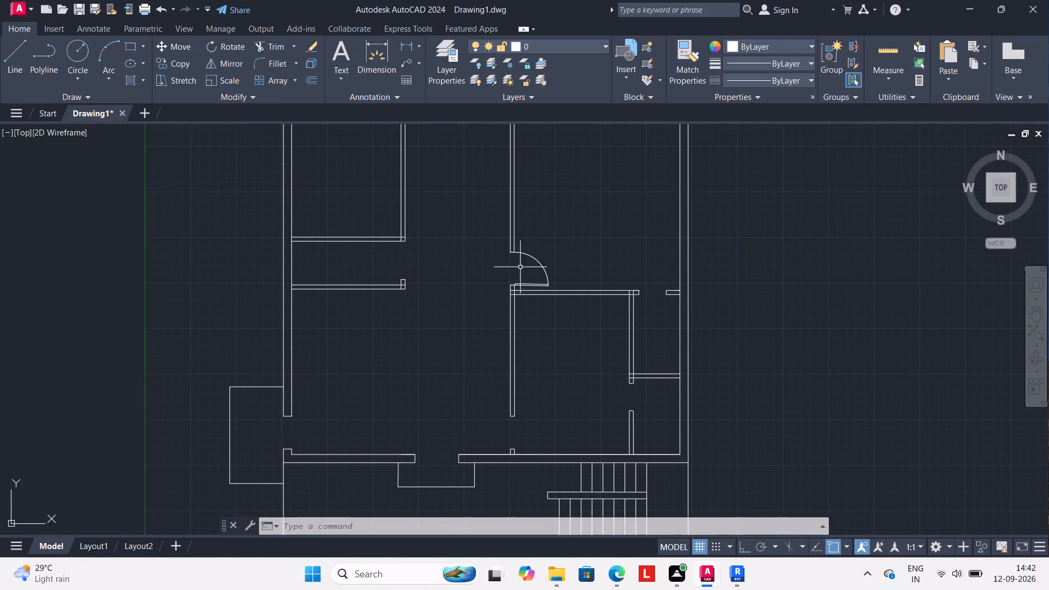
click(546, 274)
key(c)
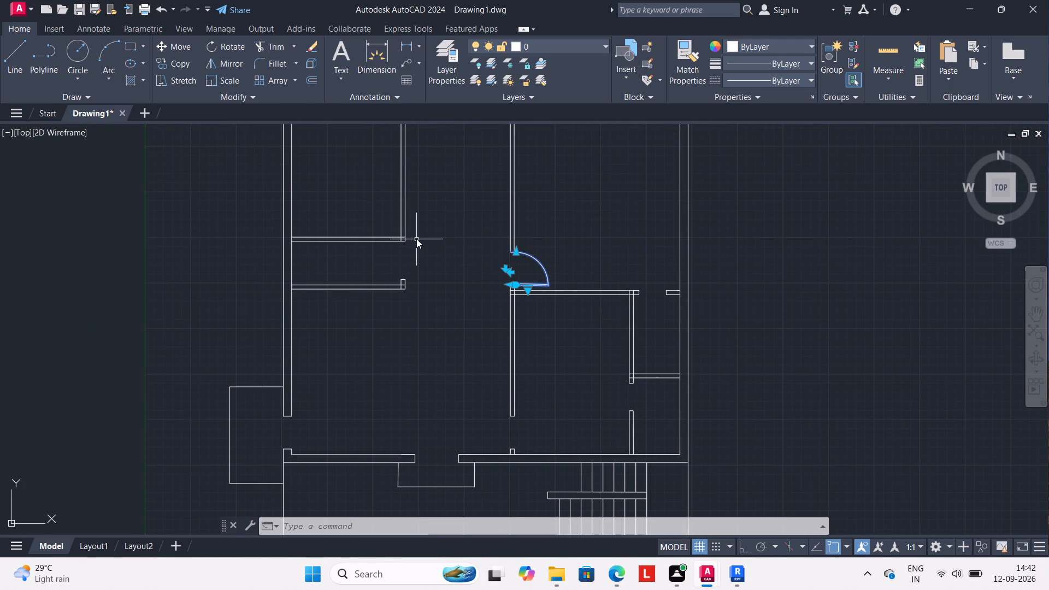
key(o)
key(Return)
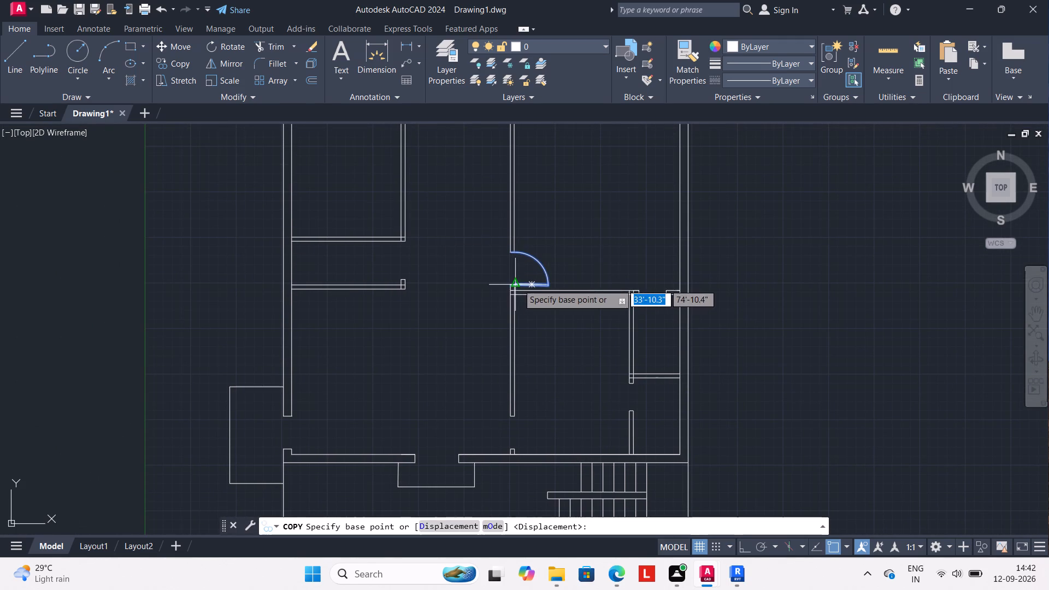
click(518, 284)
click(434, 265)
key(Escape)
key(Escape)
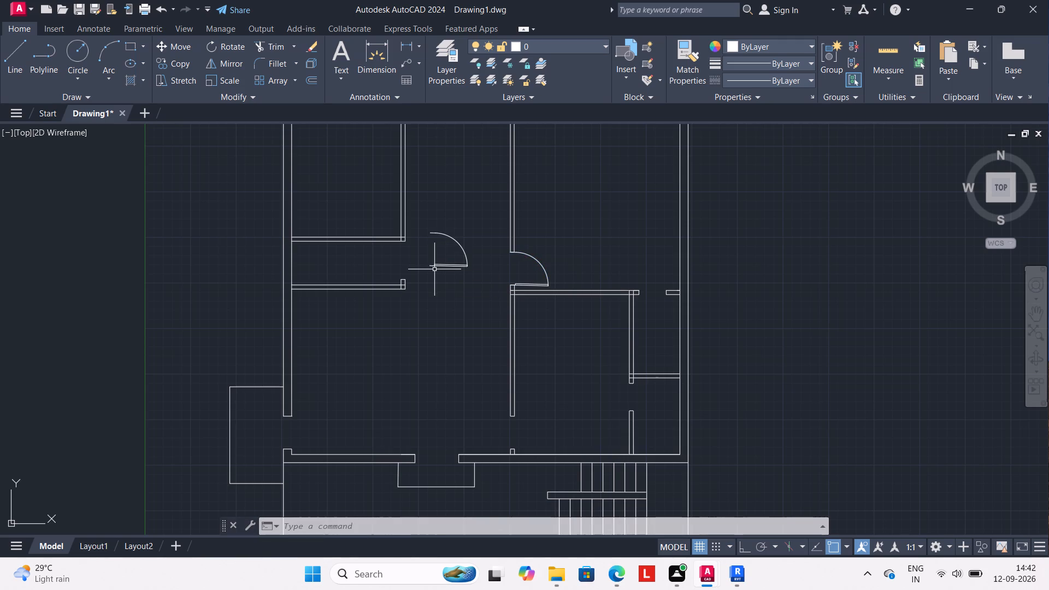
Move the copied door by its hinge end to the corner of the lower jamb of the upper-left opening.
click(439, 268)
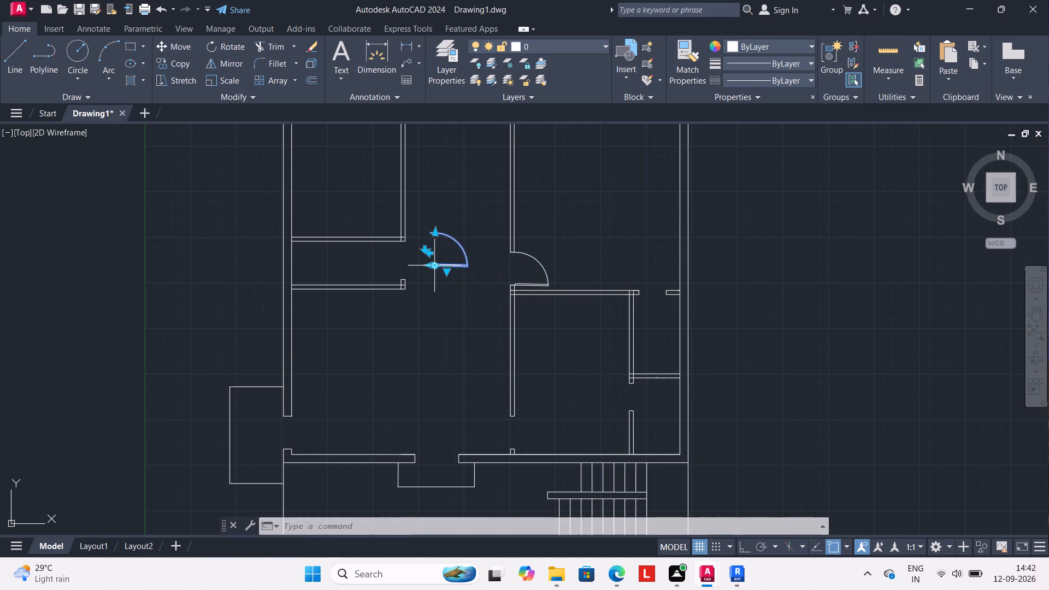
key(m)
key(Return)
scroll(434, 269, up, 1)
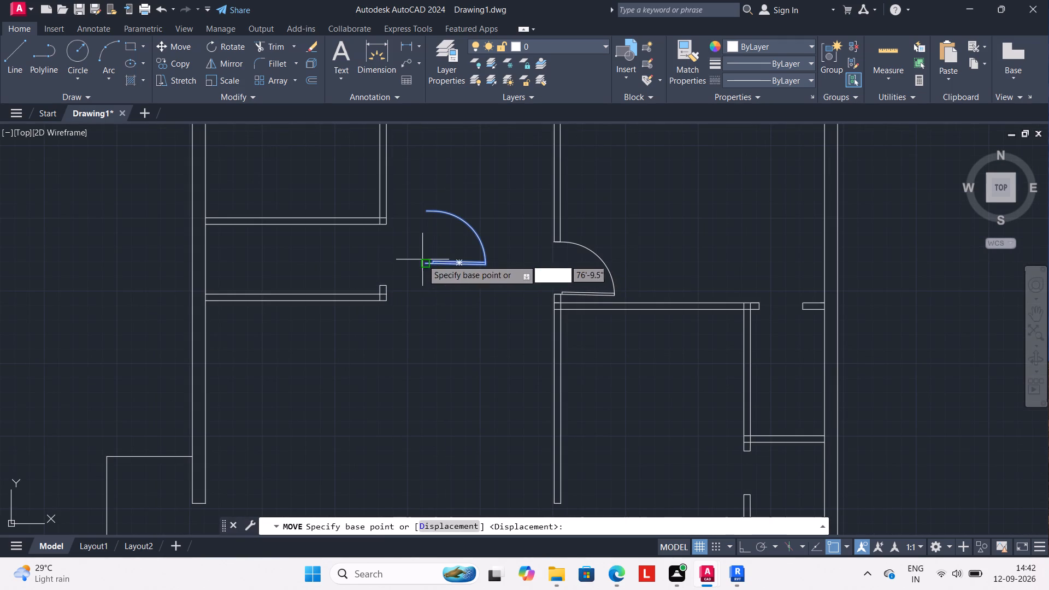
click(422, 259)
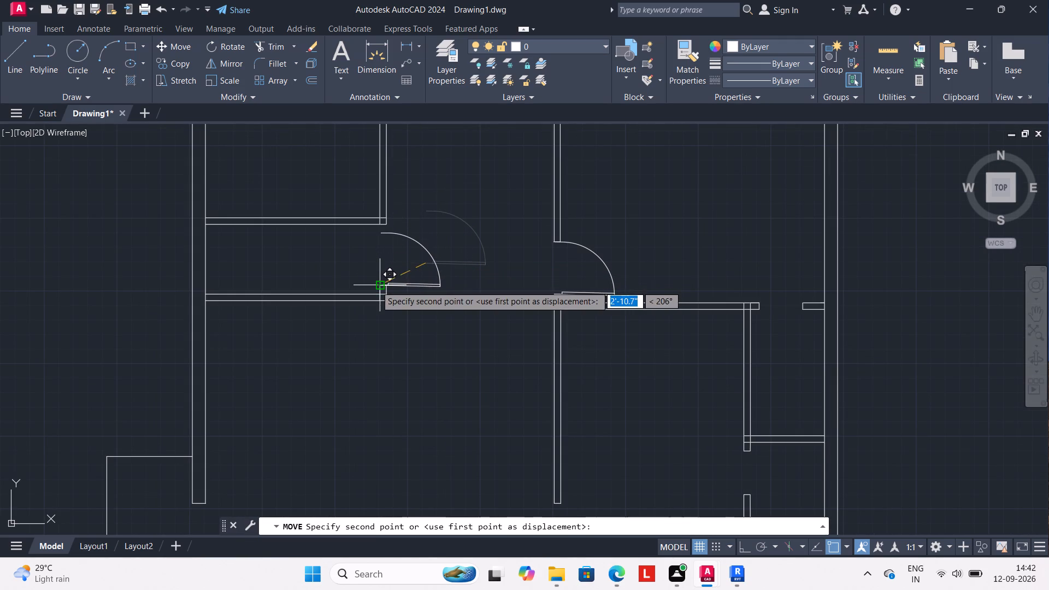
click(376, 286)
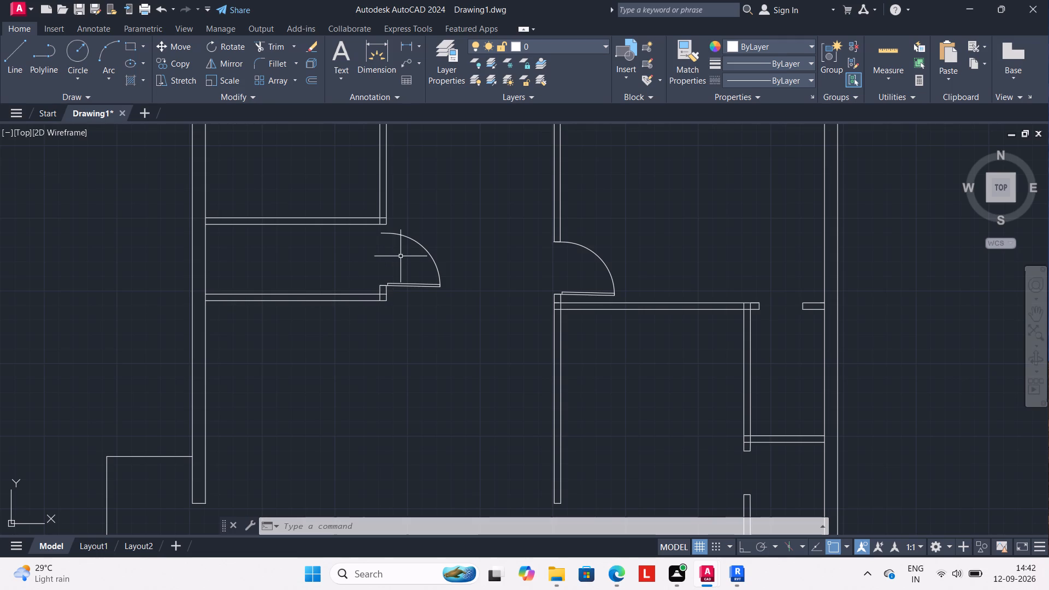
Scale the copied door from its hinge end by a factor of about 1.1 to fill the upper-left opening.
click(411, 239)
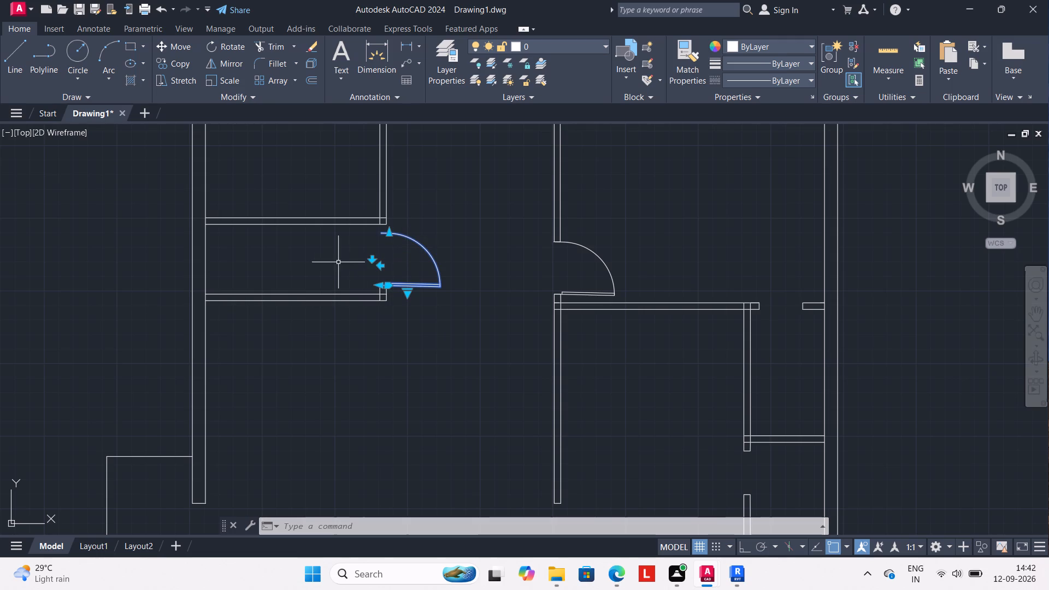
text(SC)
key(Return)
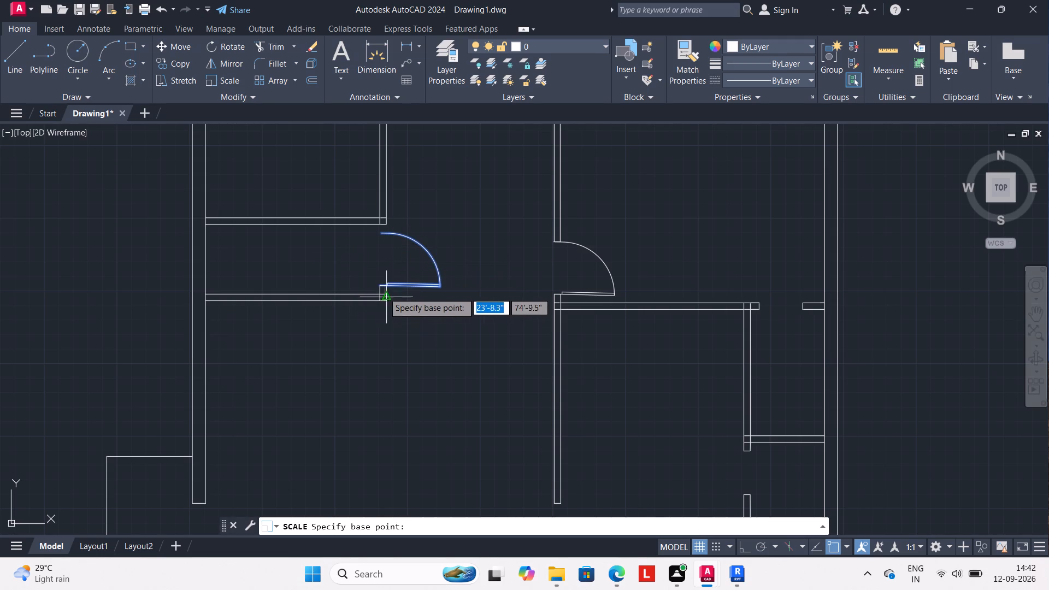
click(380, 288)
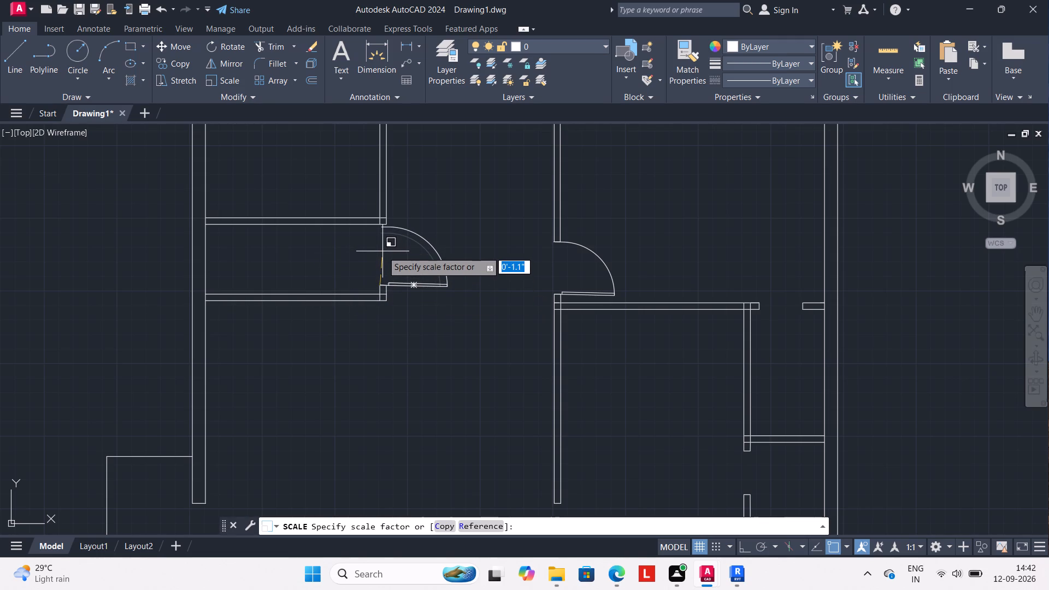
click(382, 250)
scroll(379, 284, down, 3)
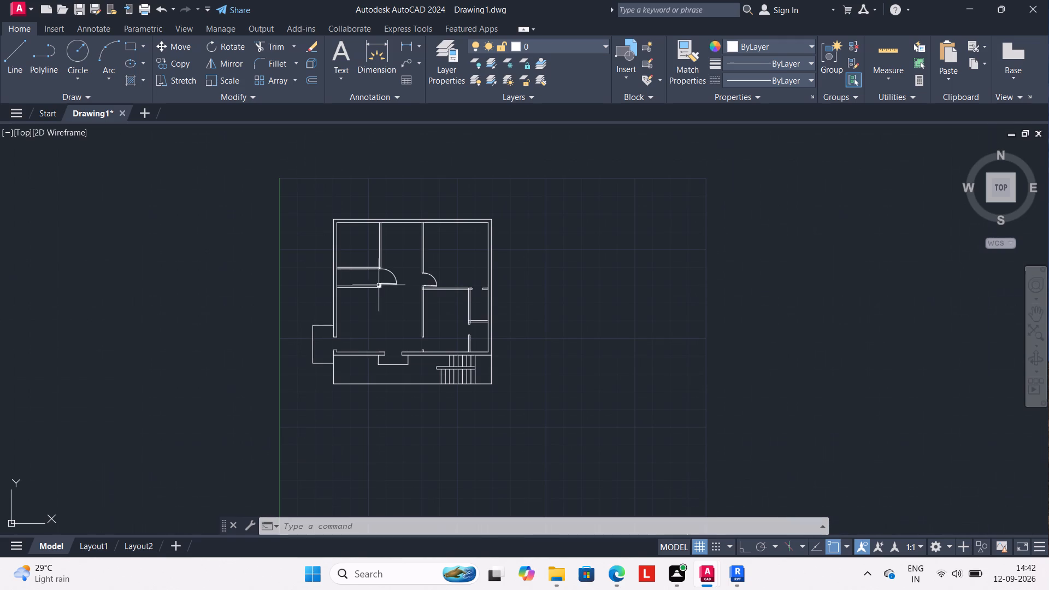
Place another Door - Imperial block from the architectural tool palette in the empty space beyond the plan's right outer wall.
scroll(379, 311, down, 1)
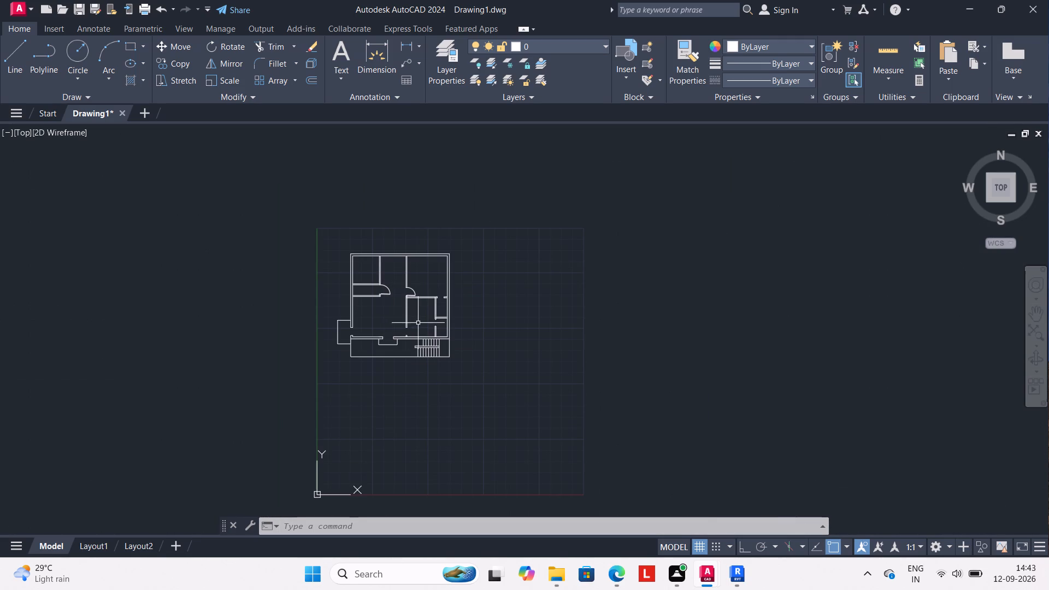
scroll(445, 334, up, 2)
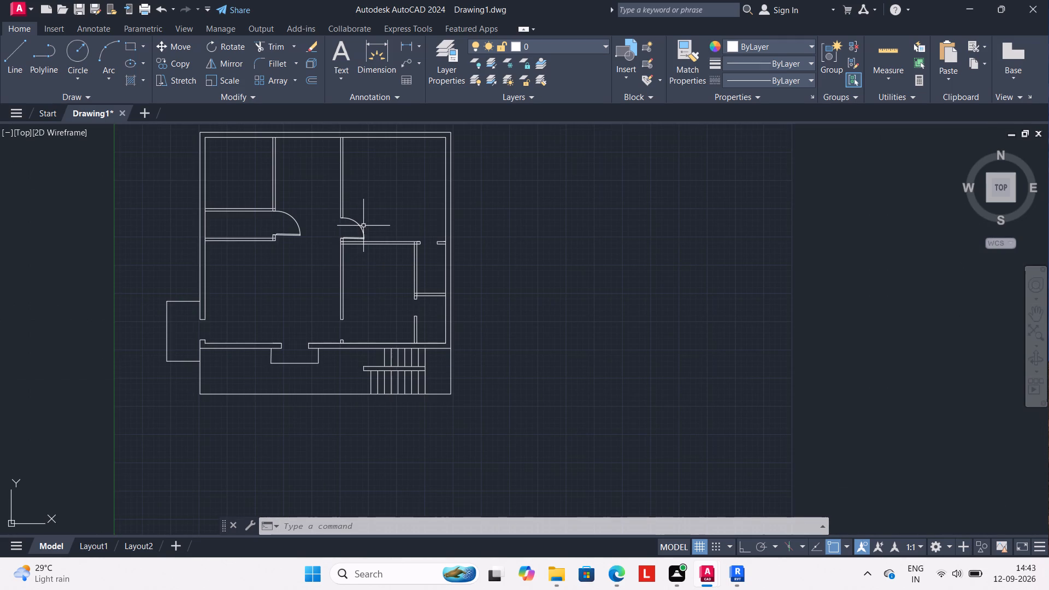
key(ctrl+3)
drag(593, 109, 449, 227)
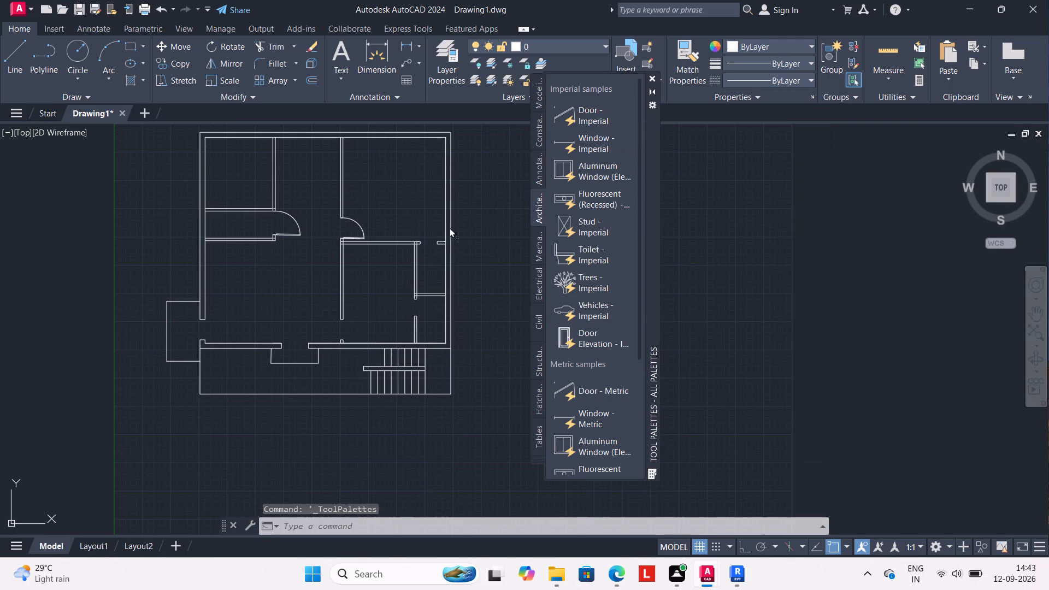
drag(449, 227, 474, 280)
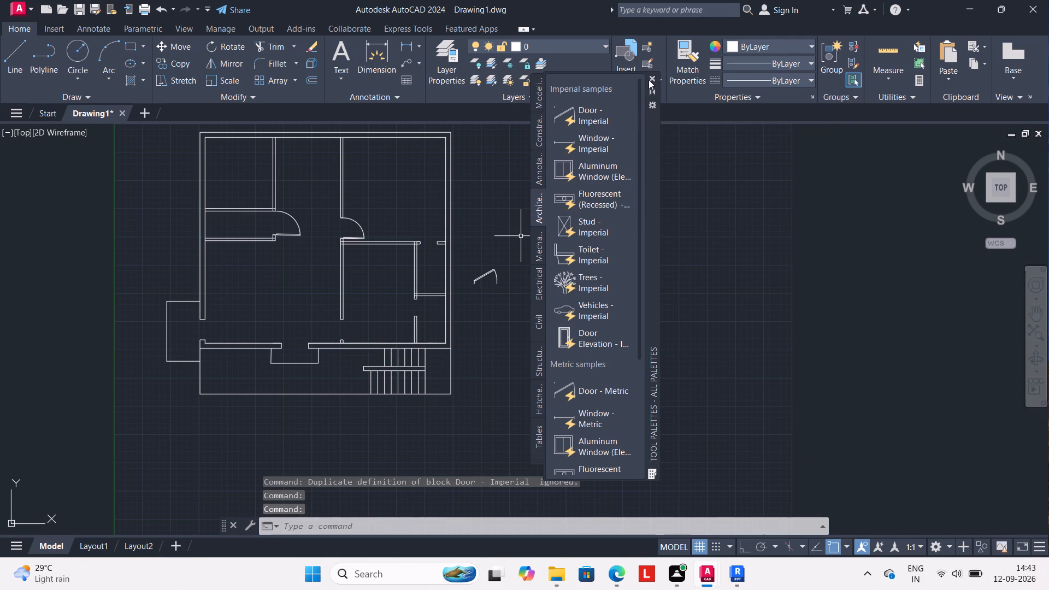
Close the tool palettes and set the newly placed door block outside the right wall to Open 90º.
click(654, 77)
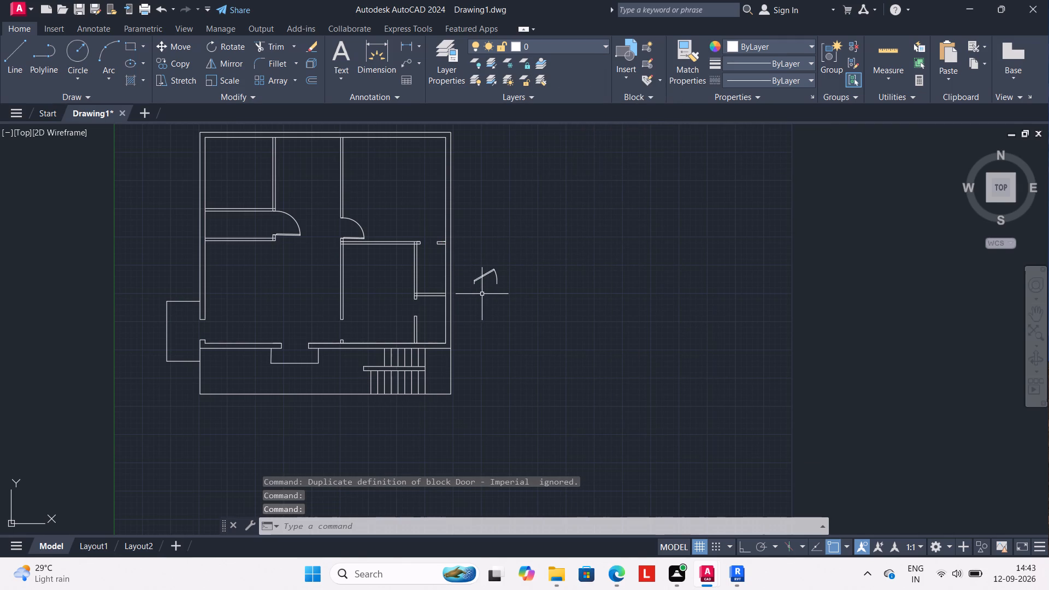
click(482, 279)
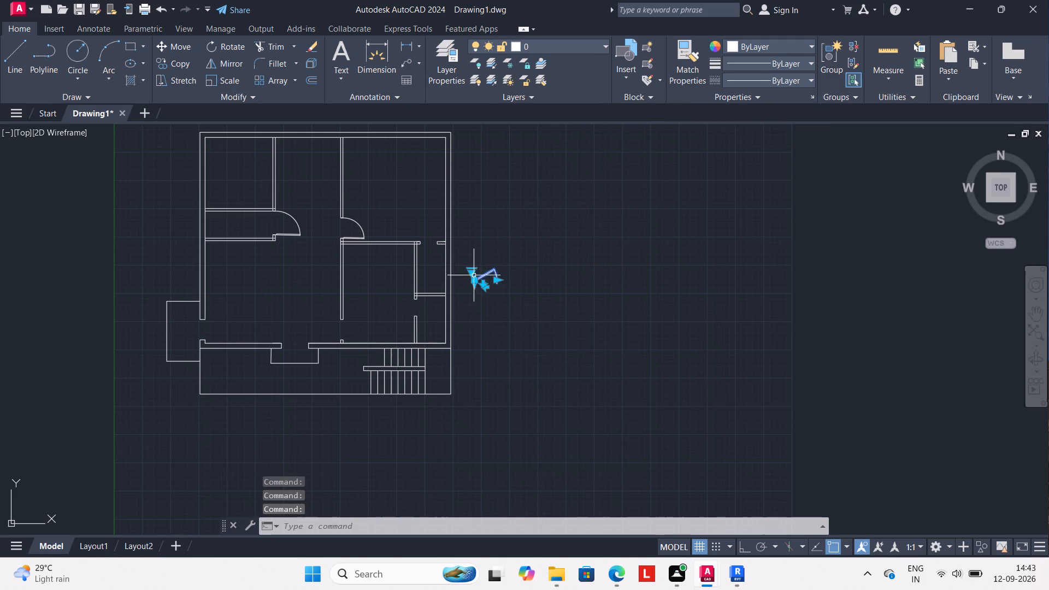
click(473, 267)
click(474, 269)
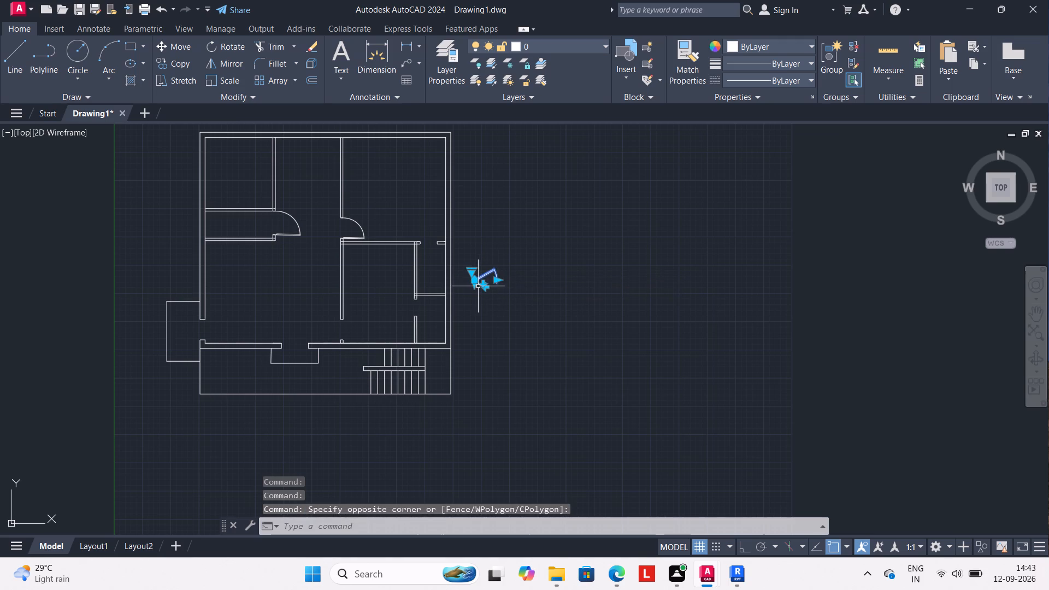
click(472, 272)
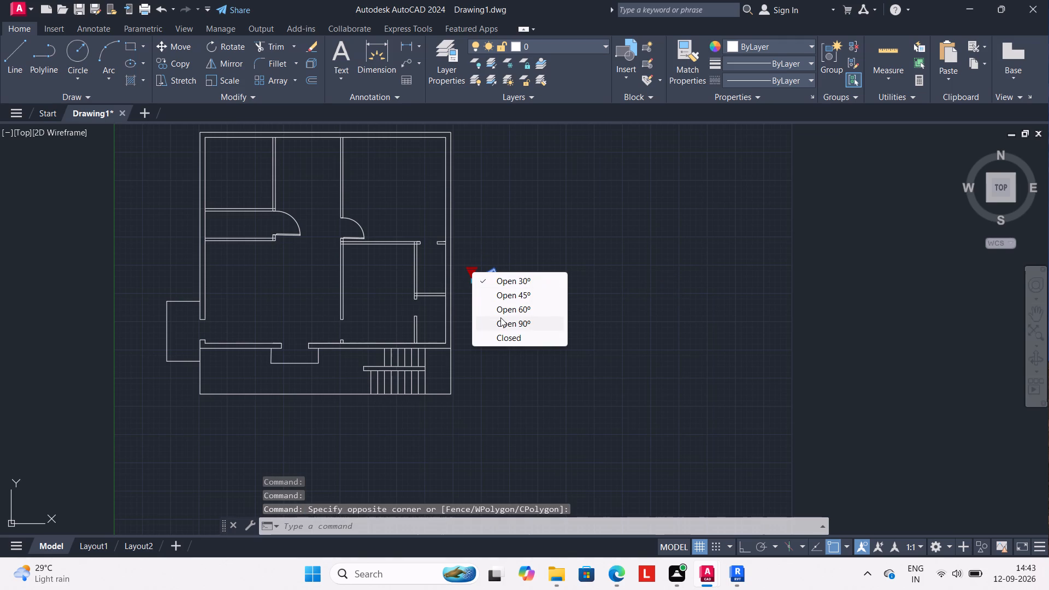
click(500, 318)
key(Escape)
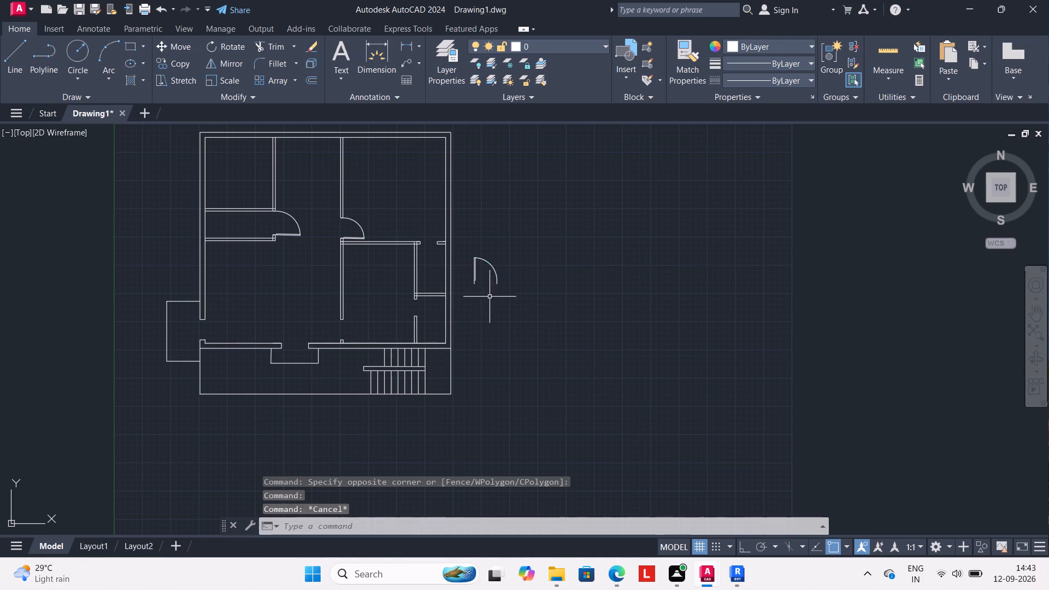
Rotate the new door block about its hinge end by about 179°, so its leaf hangs downward.
click(475, 272)
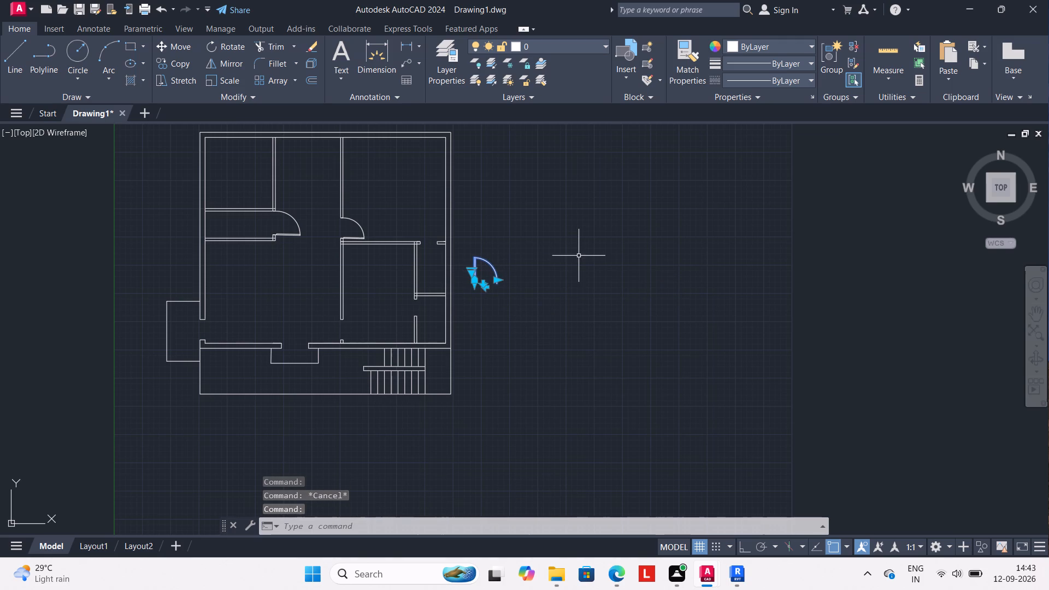
key(r)
key(o)
key(Return)
scroll(513, 292, up, 2)
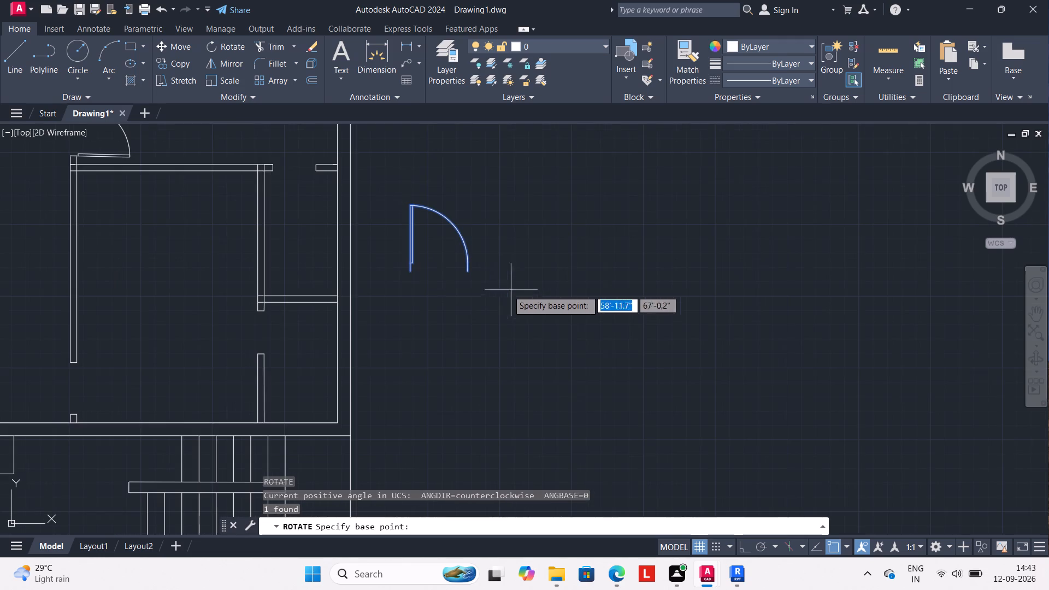
click(412, 269)
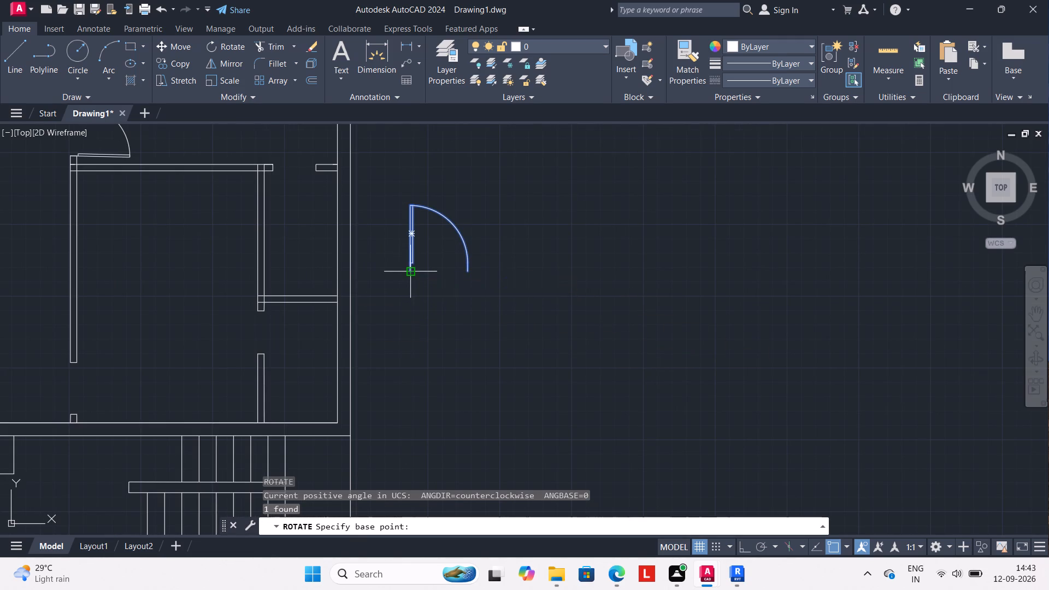
click(378, 271)
Move the rotated door by its hinge end to the upper corner of the right jamb of the small upper-right room's opening.
click(409, 301)
key(m)
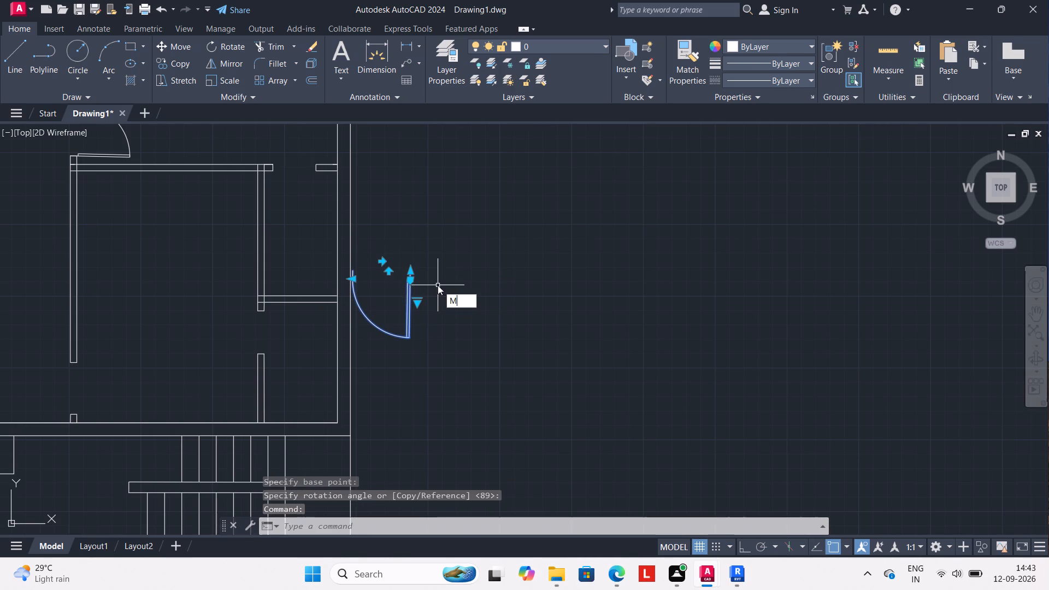
key(Return)
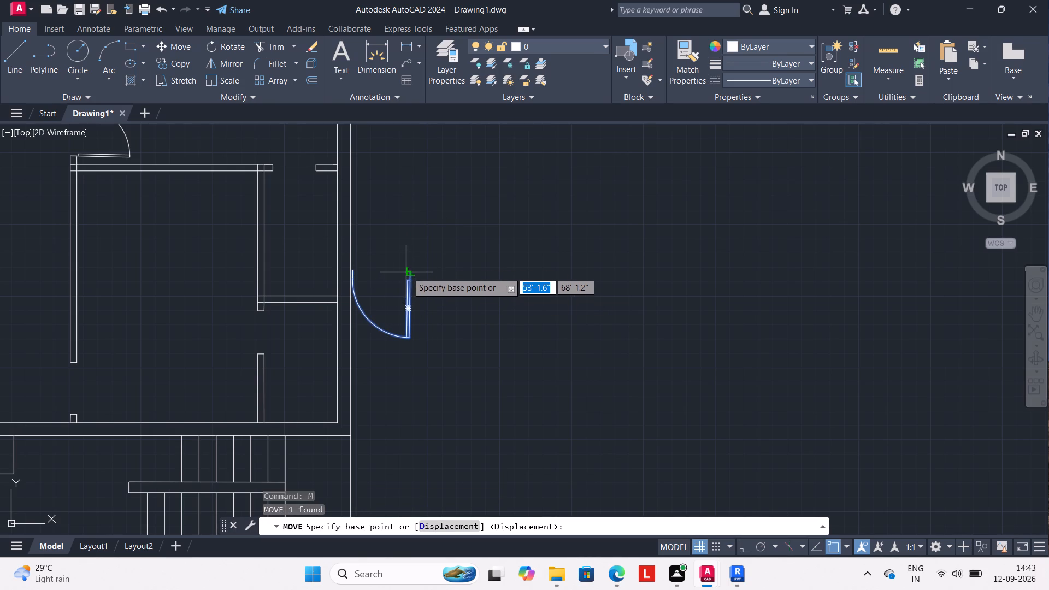
click(410, 272)
scroll(331, 289, down, 1)
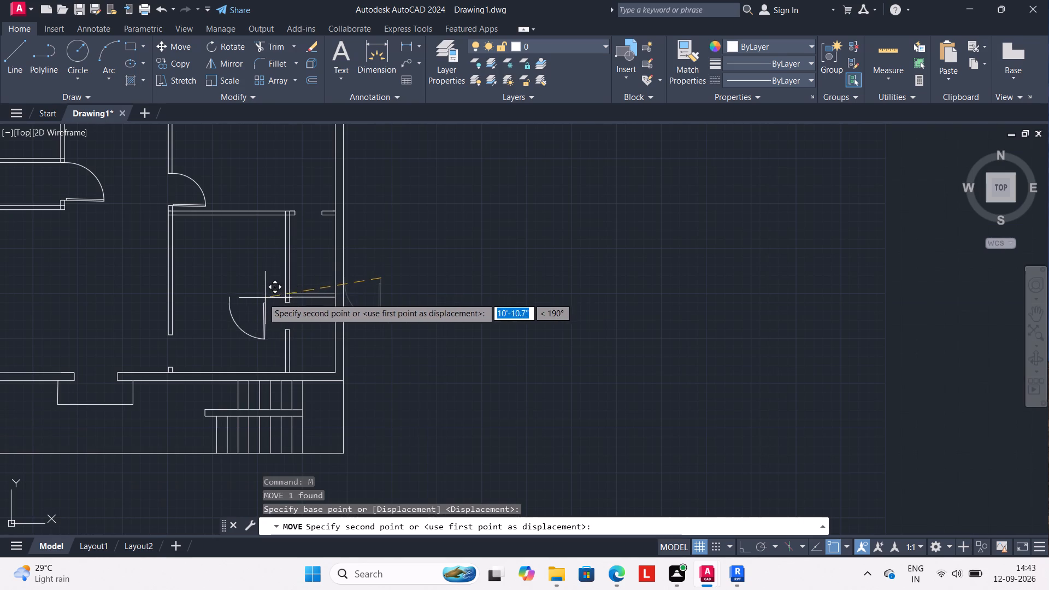
middle_drag(256, 298, 469, 346)
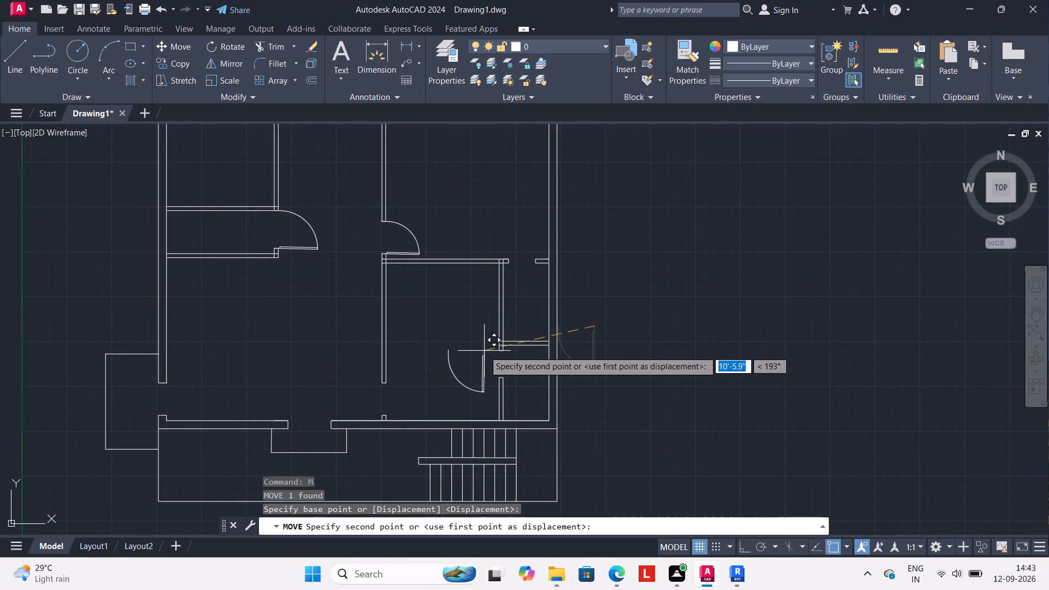
scroll(529, 281, up, 2)
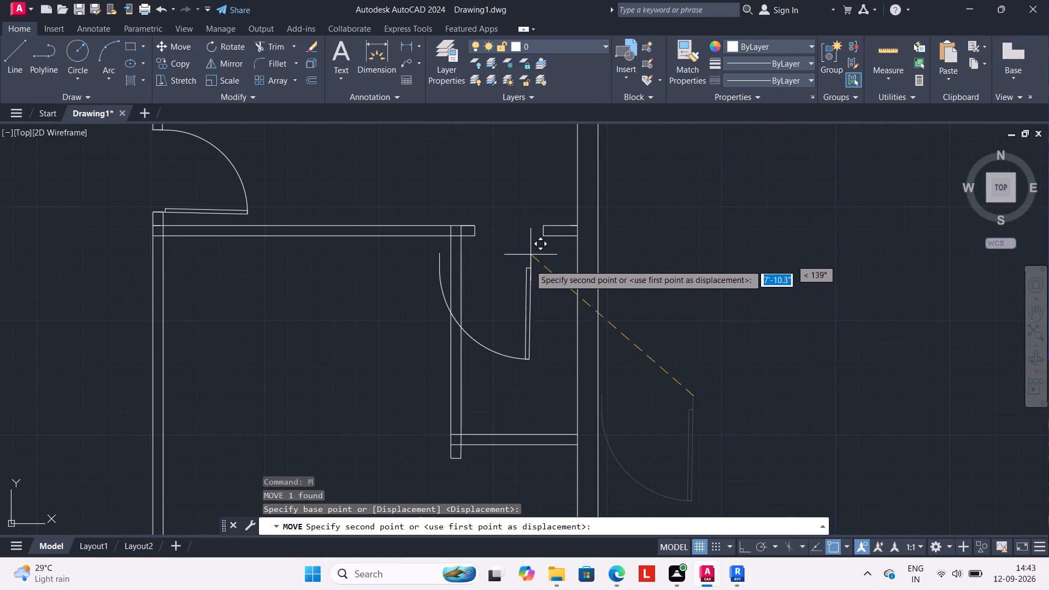
click(540, 224)
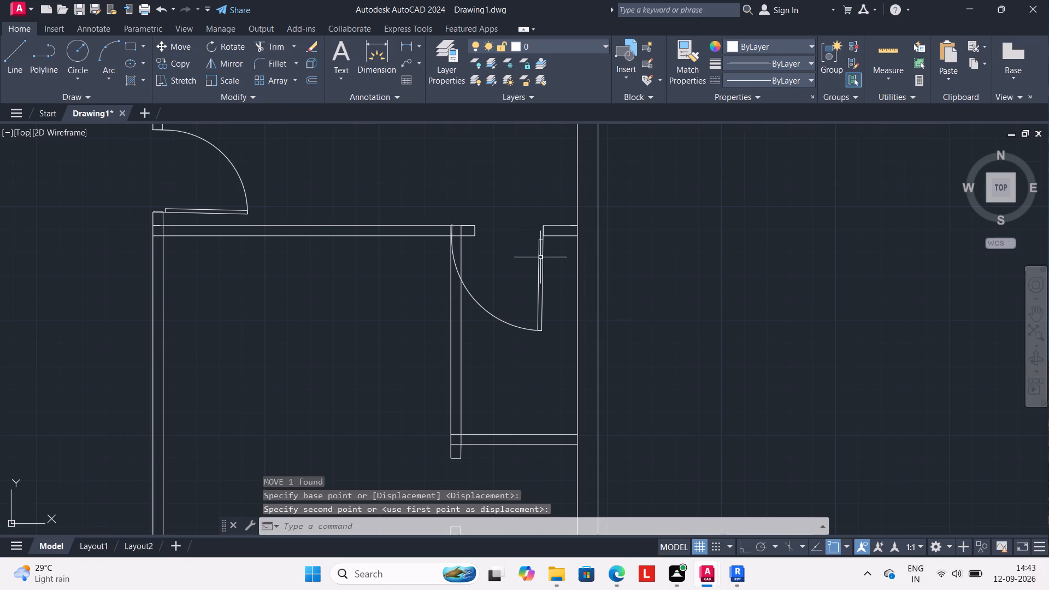
Scale the door from its hinge end by a factor of about 0.8 to fill the small upper-right room's opening.
click(541, 257)
text(SC)
key(Return)
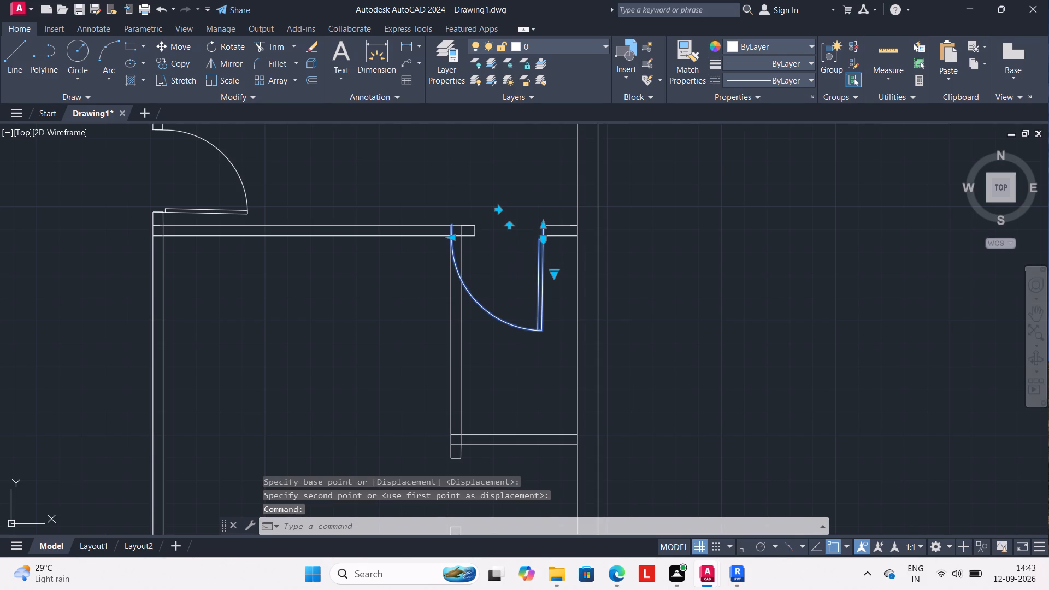
click(543, 223)
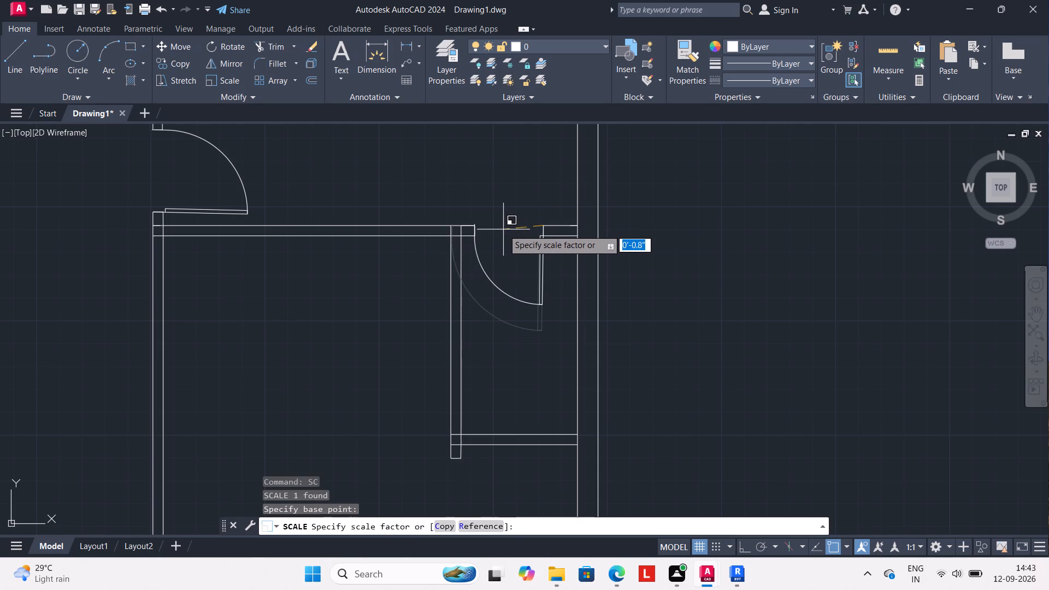
click(503, 229)
Copy the scaled door into the empty space of the adjoining room on its left.
click(498, 284)
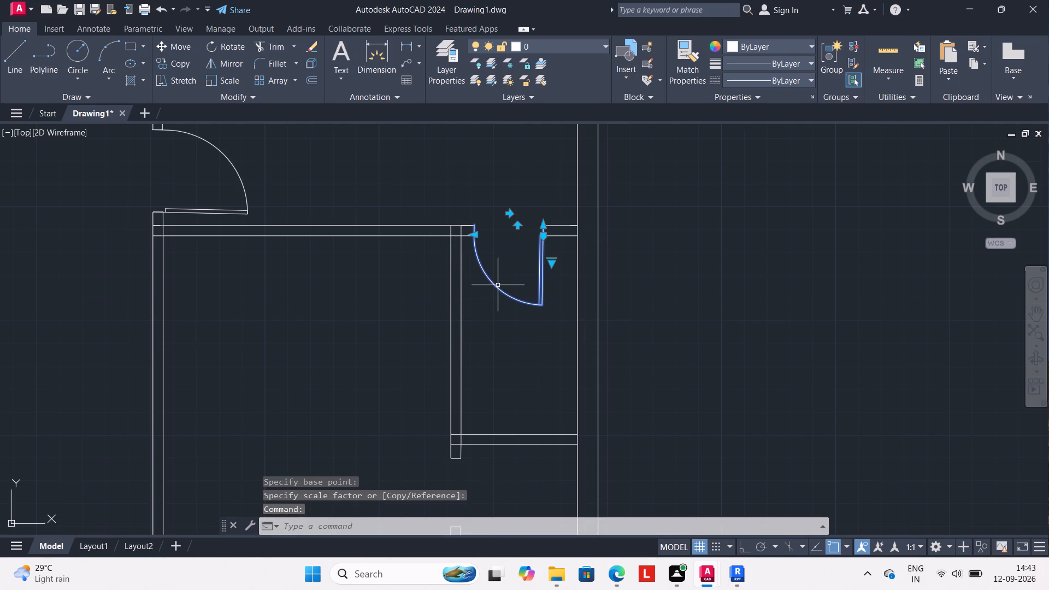
key(c)
key(o)
key(Return)
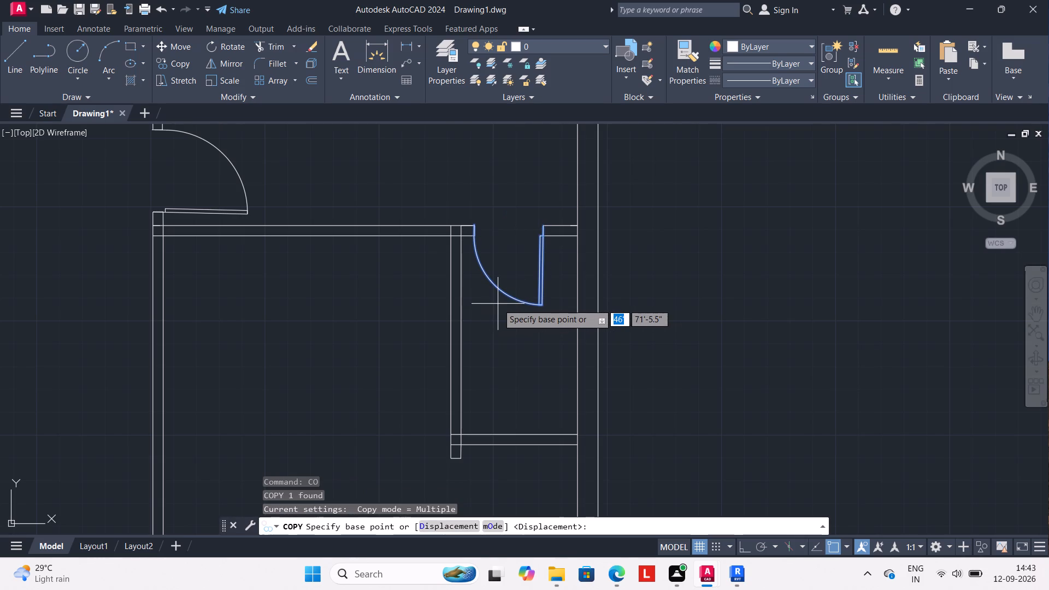
click(505, 297)
click(355, 377)
scroll(360, 369, down, 1)
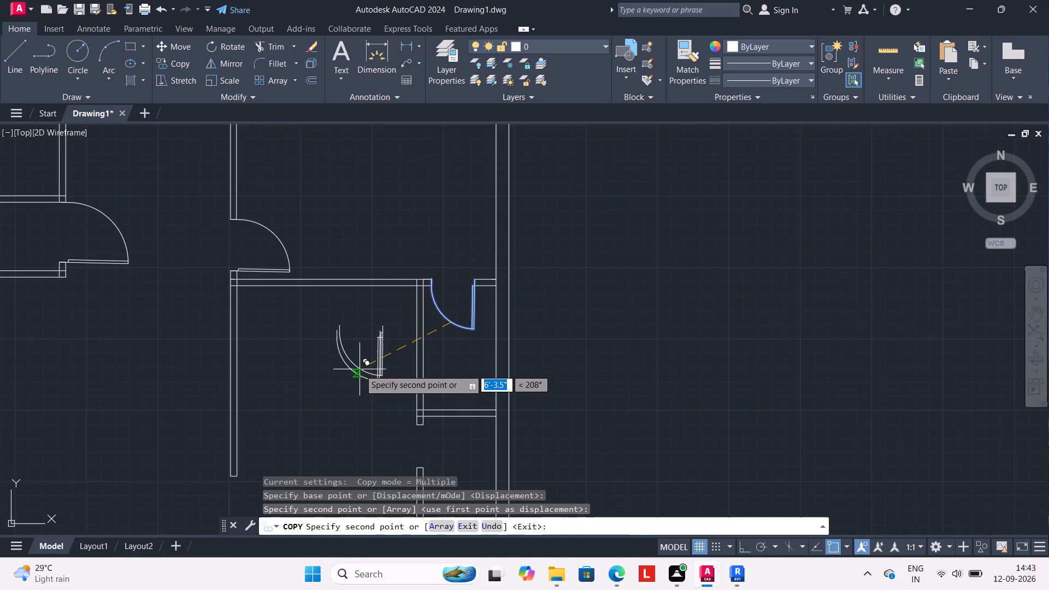
middle_drag(361, 368, 365, 337)
key(Escape)
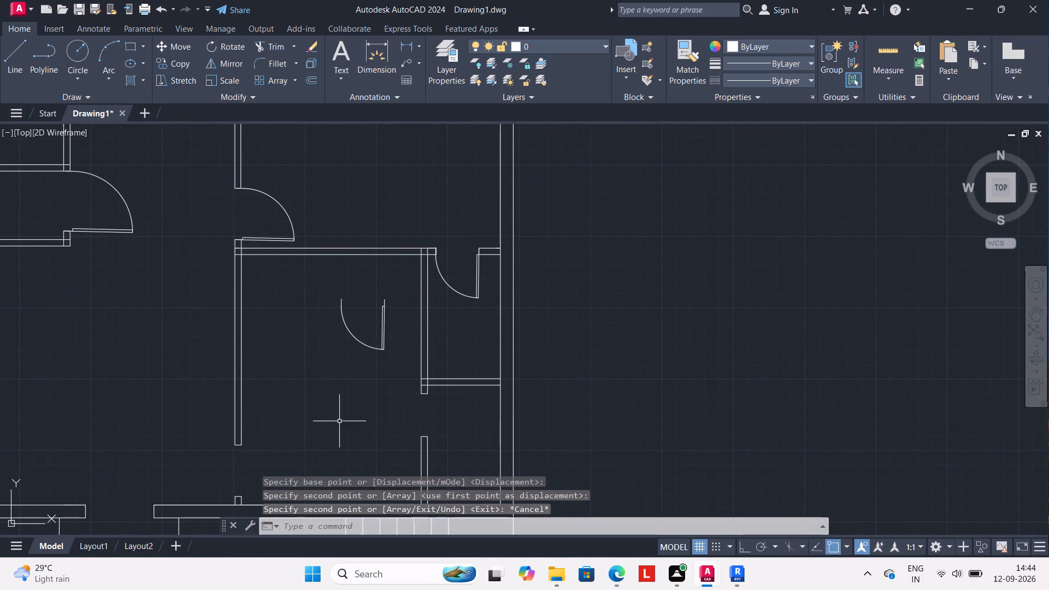
Rotate the copied door about its hinge end a quarter turn counterclockwise, so its leaf points right.
click(348, 331)
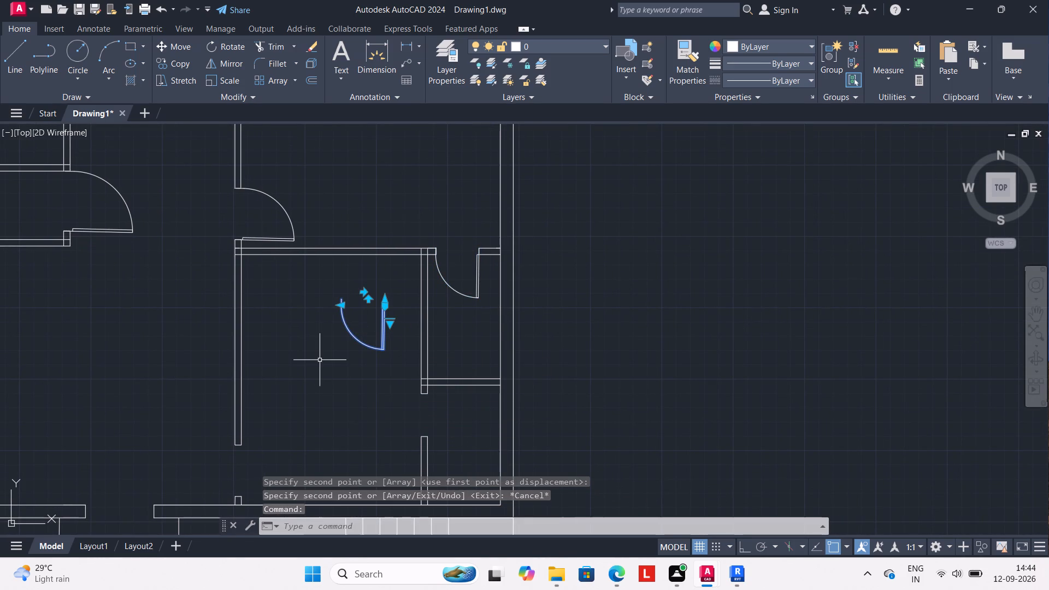
key(r)
key(o)
key(Return)
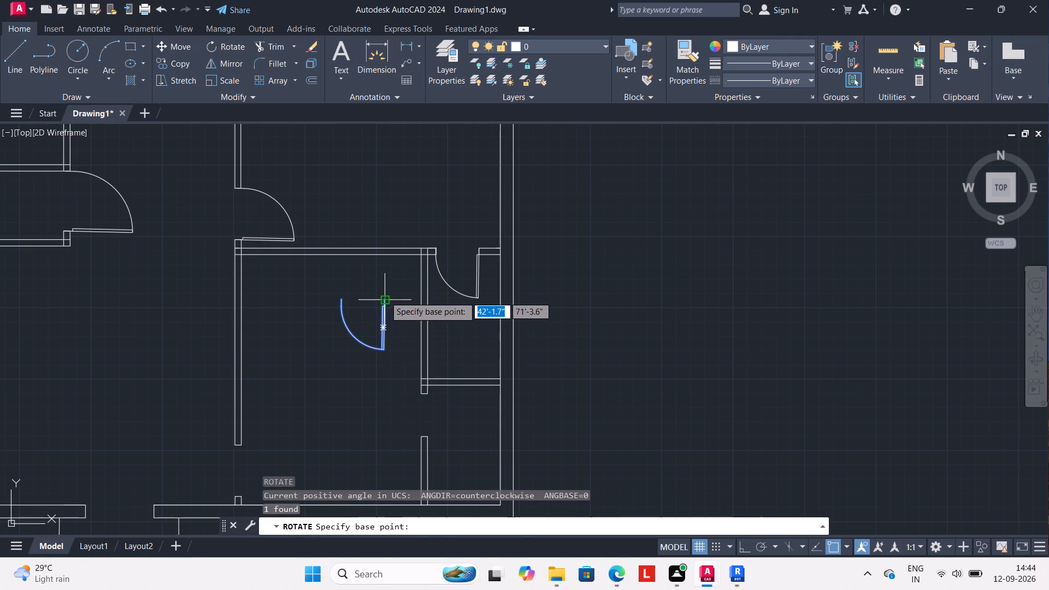
click(385, 296)
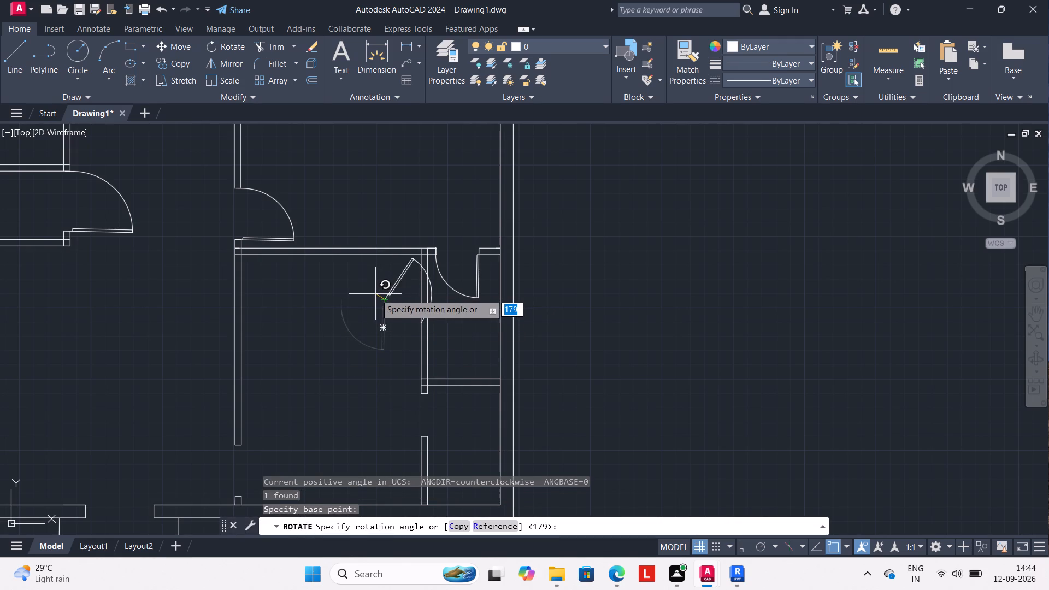
click(379, 290)
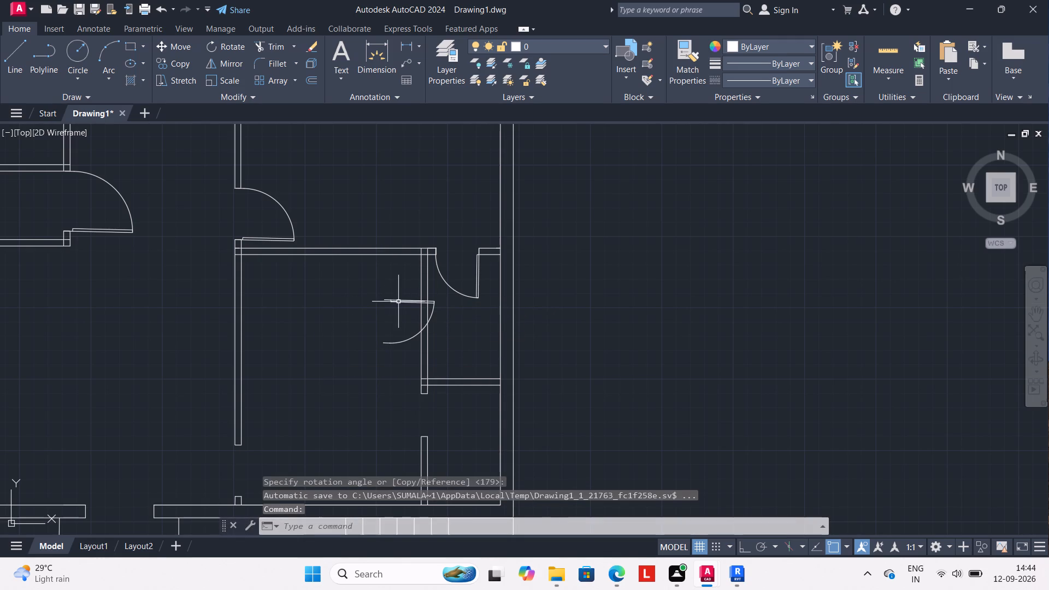
Move the rotated copy by its hinge end to the lower-left corner of the upper jamb of the small lower-right room's opening.
click(398, 302)
key(m)
key(Return)
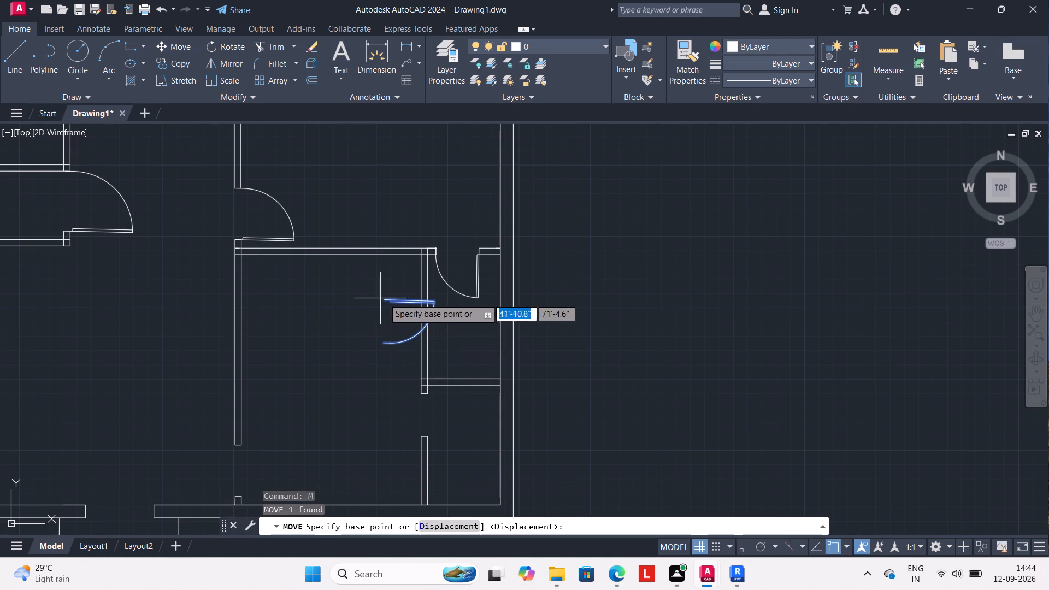
click(382, 299)
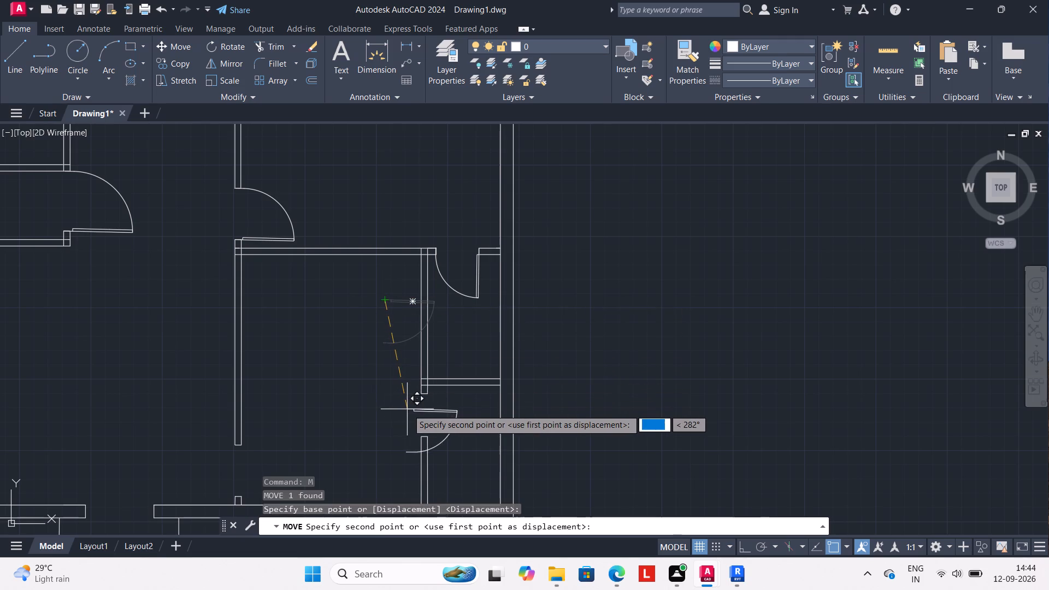
scroll(408, 409, up, 1)
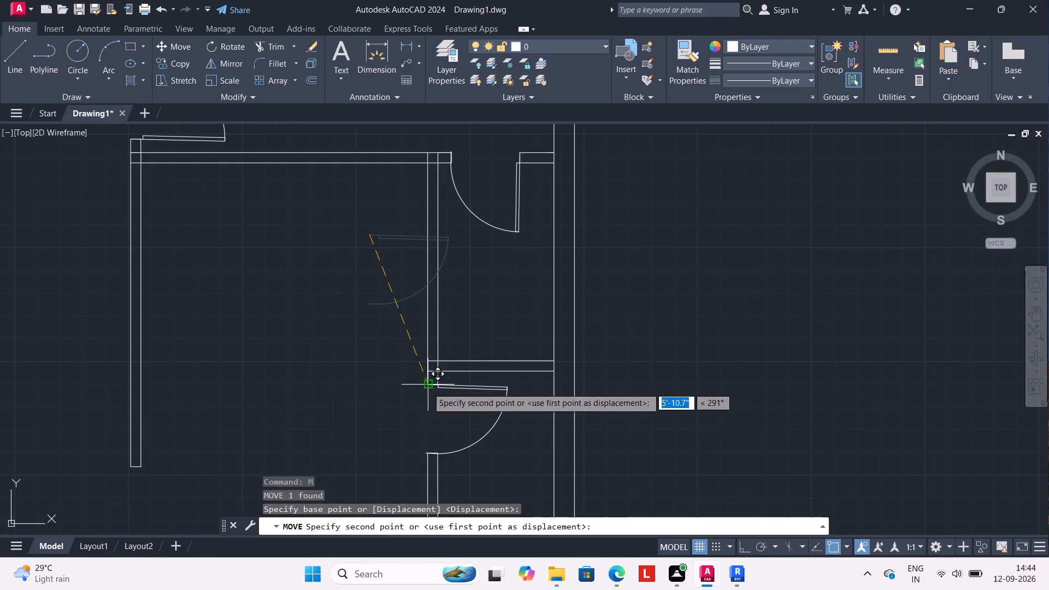
click(427, 387)
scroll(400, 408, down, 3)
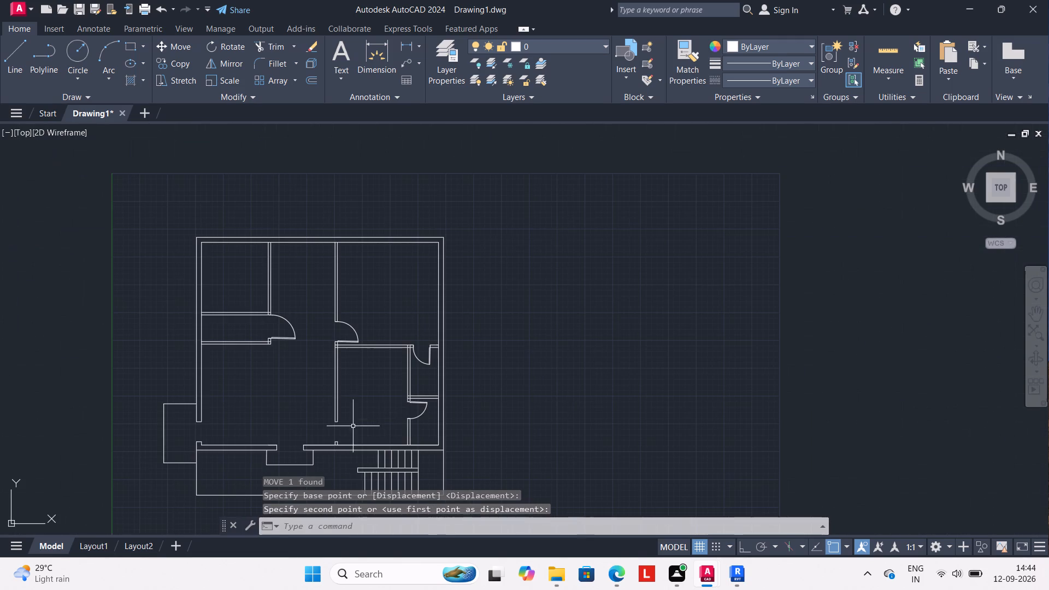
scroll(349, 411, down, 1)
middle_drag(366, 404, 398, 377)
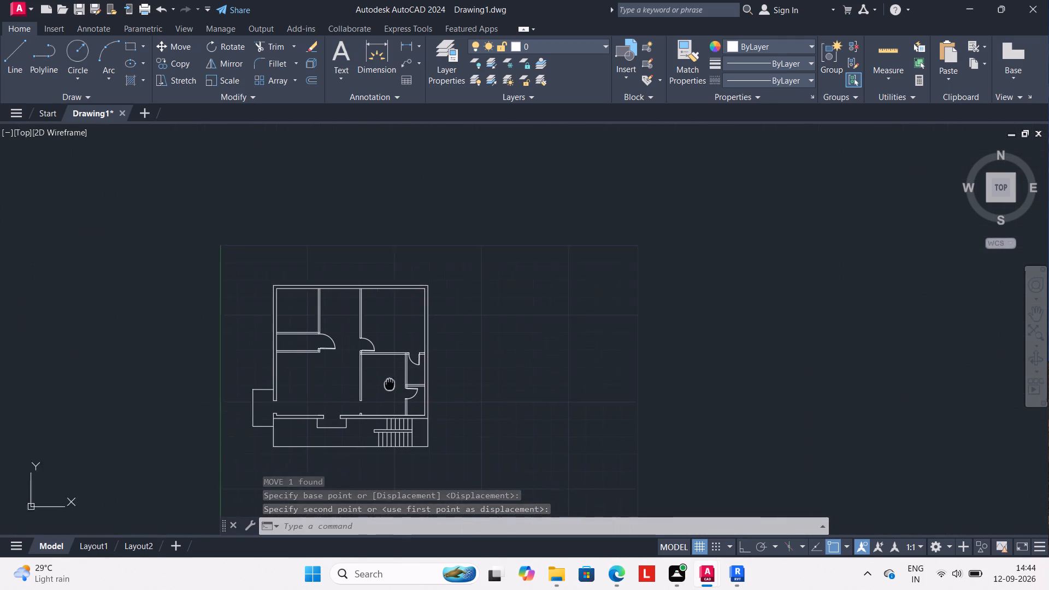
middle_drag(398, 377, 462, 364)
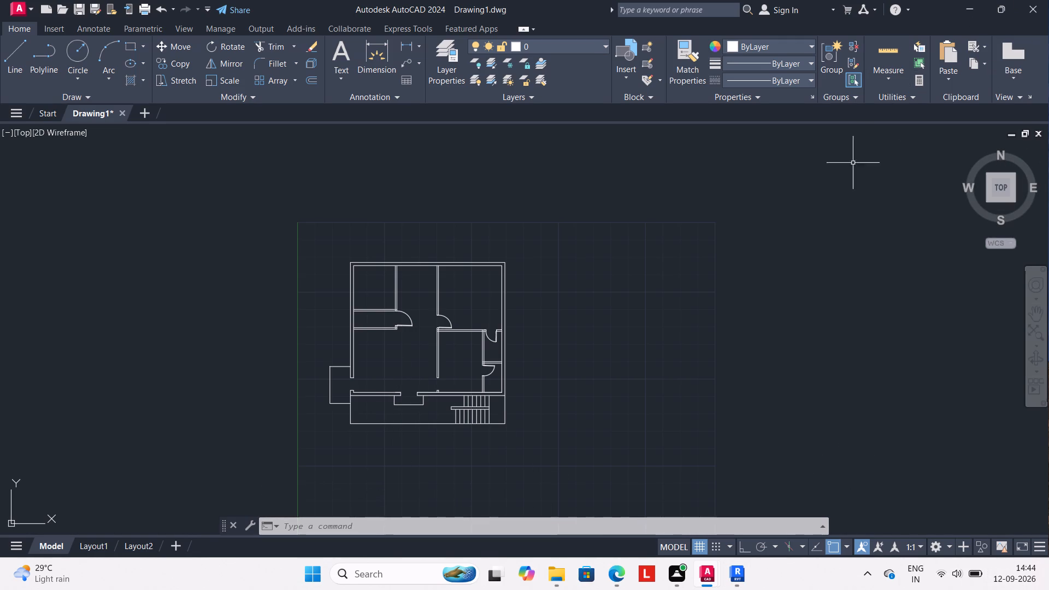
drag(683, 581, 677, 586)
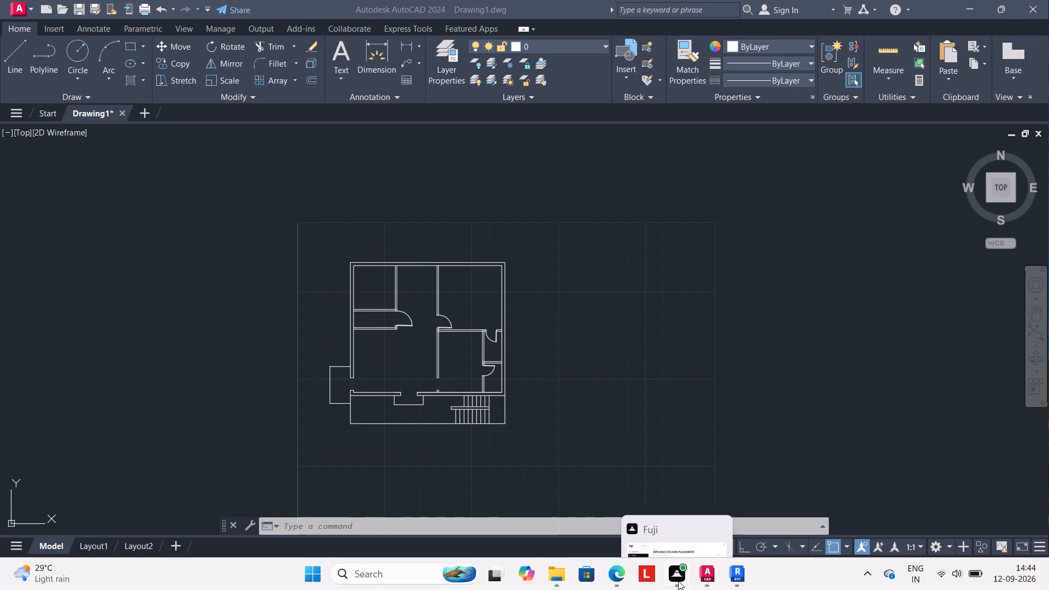
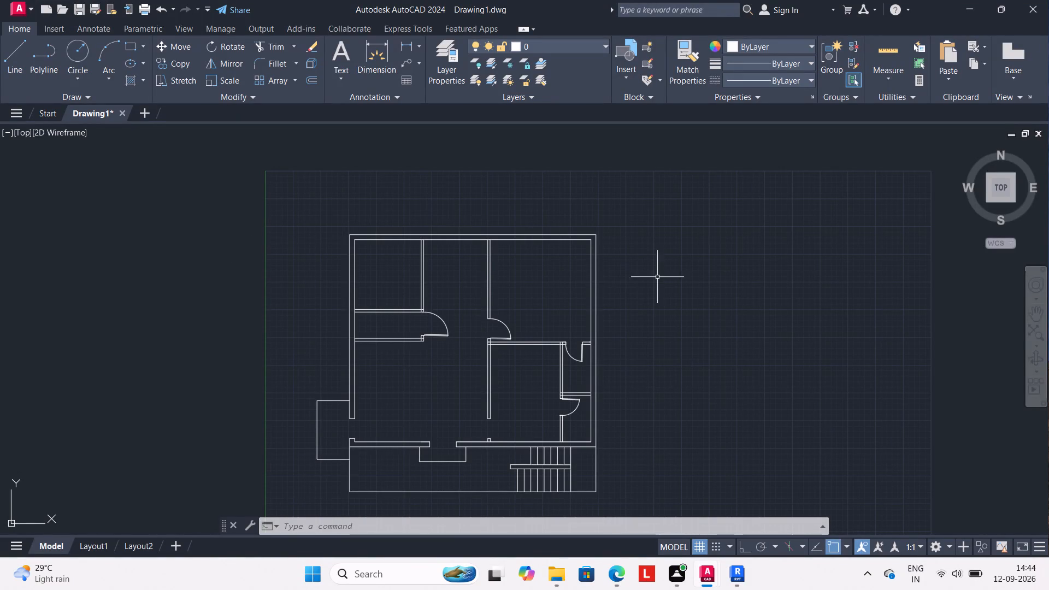
Draw a horizontal line from the upper jamb of the upper-right room's door opening to the right exterior wall's outer line.
key(l)
key(Return)
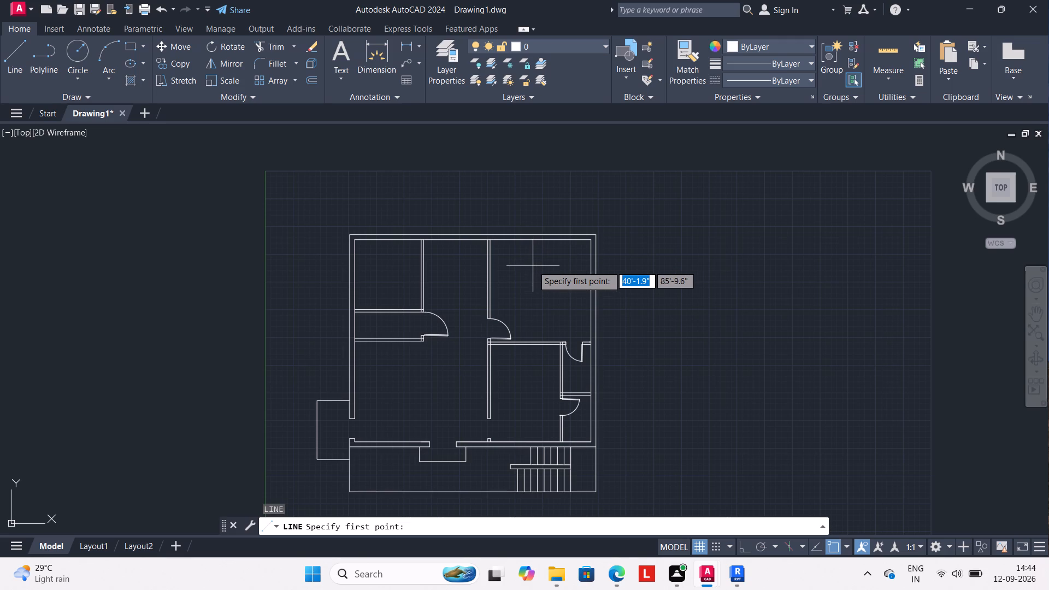
drag(486, 316, 493, 311)
click(599, 320)
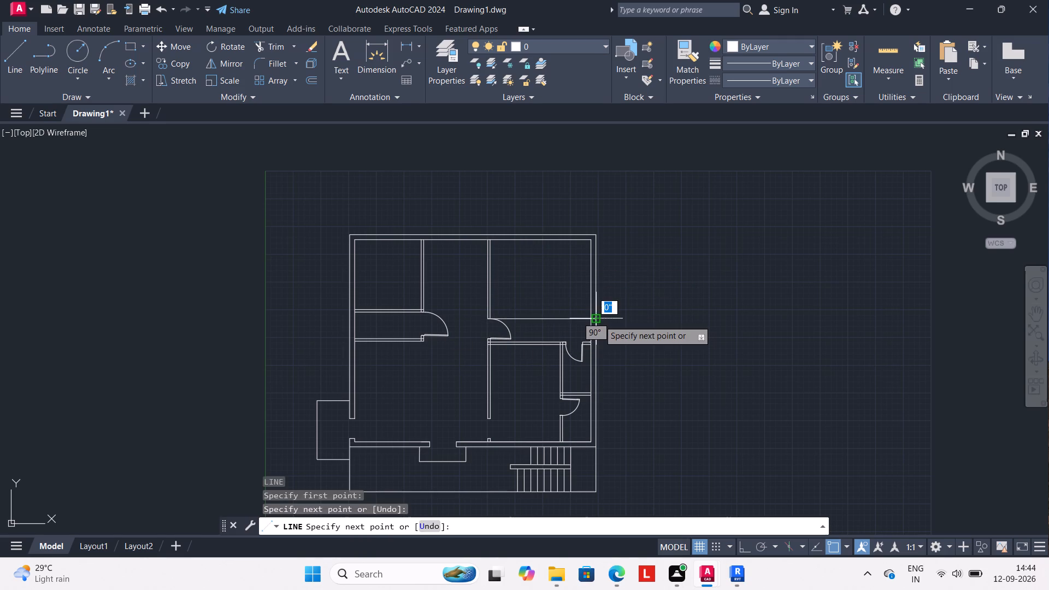
key(Escape)
Draw a vertical line from the new horizontal line up to the top wall's inner face, about 3'-9" from the right wall.
key(l)
key(Return)
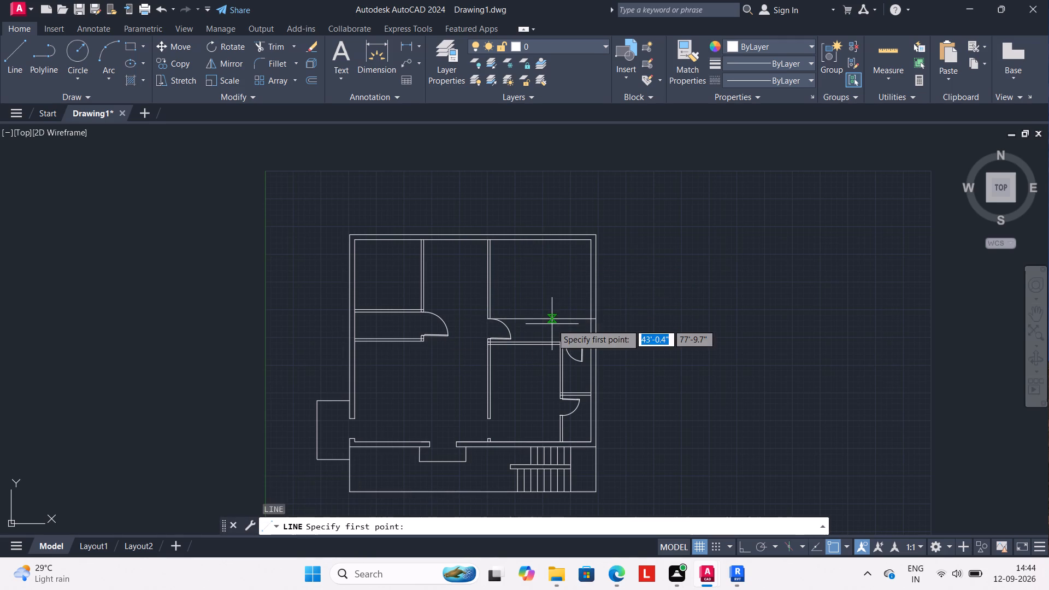
click(566, 317)
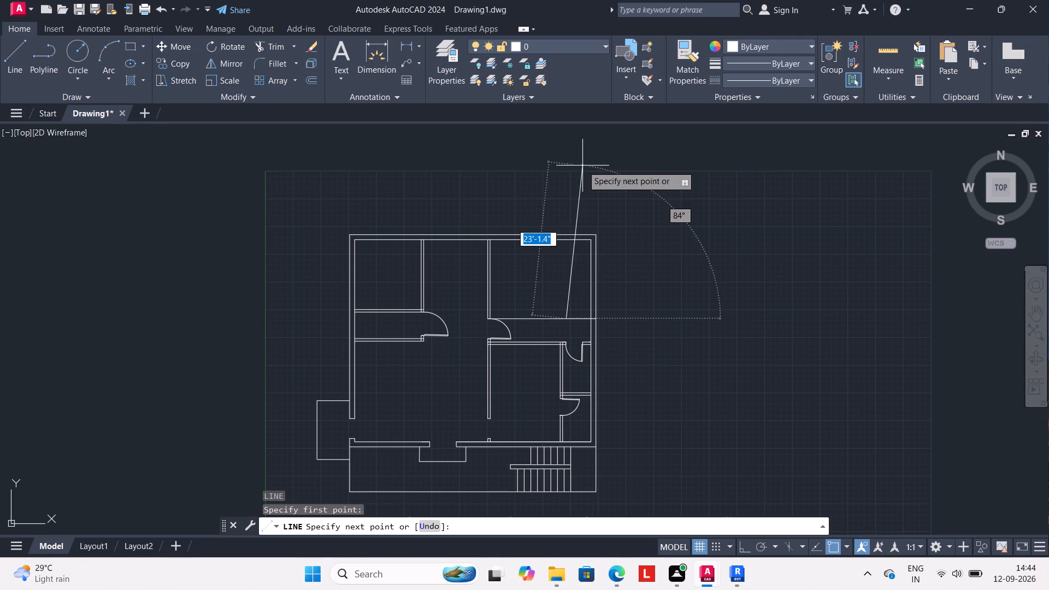
click(563, 239)
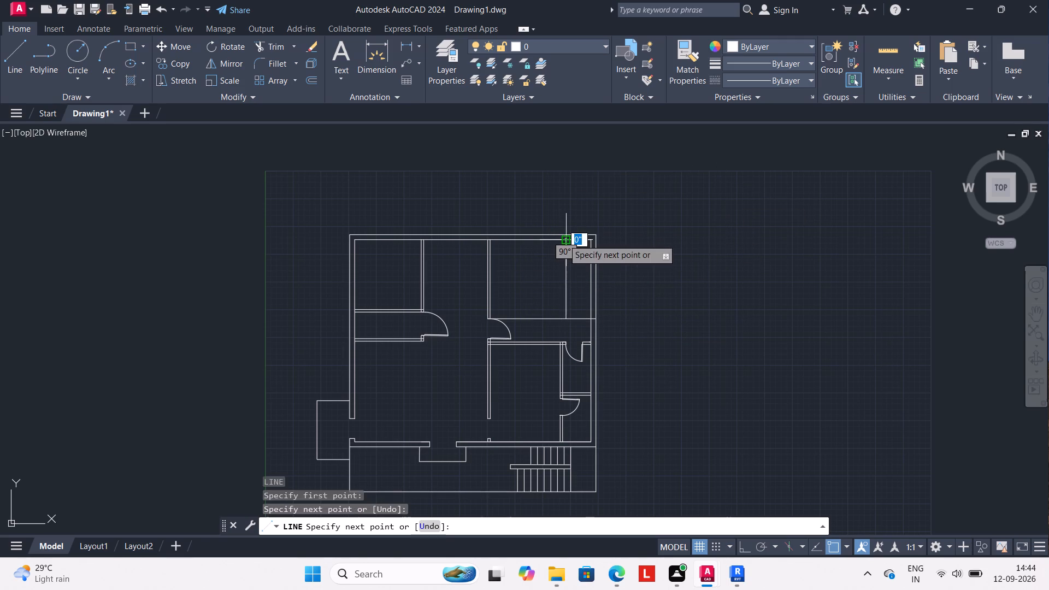
key(Escape)
Trim the horizontal line's end that runs into the right exterior wall, cutting it at the wall's inner face.
scroll(592, 268, up, 2)
text(TR)
key(Return)
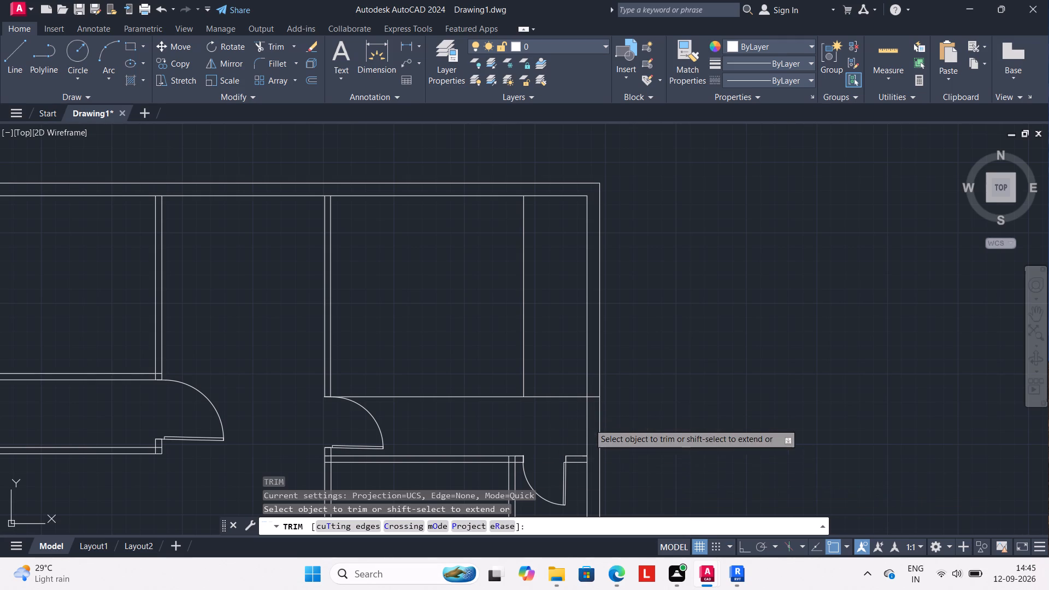
click(595, 397)
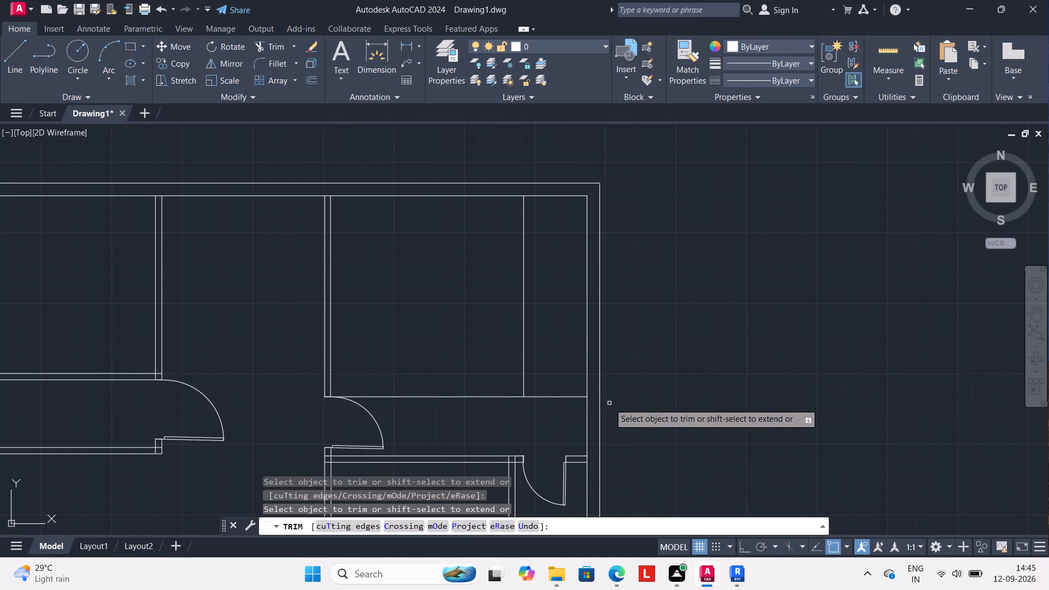
scroll(609, 403, down, 2)
key(Escape)
key(Escape)
key(Escape)
key(Escape)
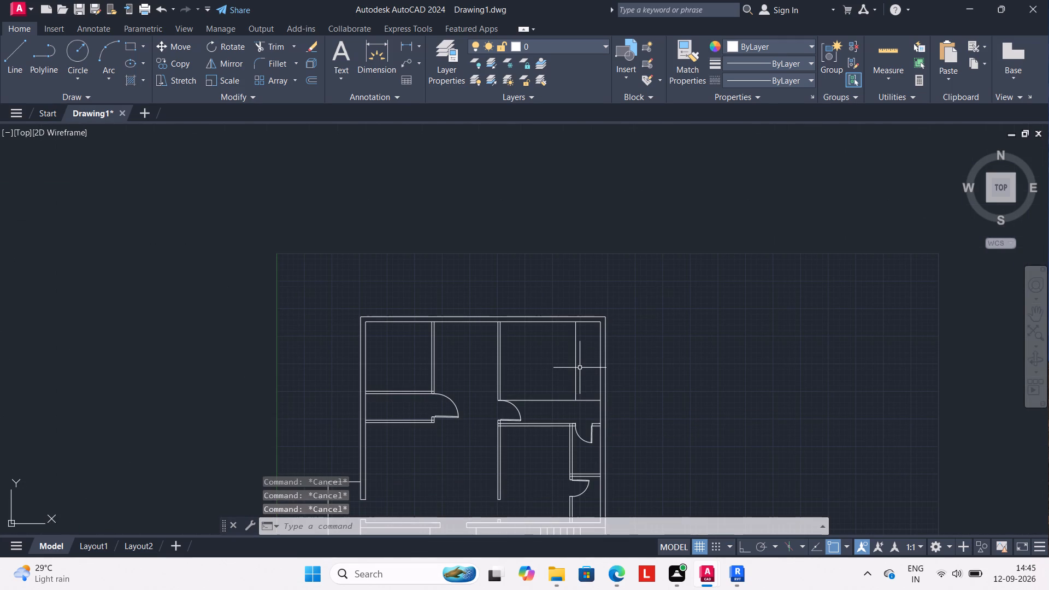
Draw a horizontal line about 3'-9" long across the upper part of the narrow strip, from its vertical line to the right wall.
key(l)
key(Return)
scroll(580, 376, up, 1)
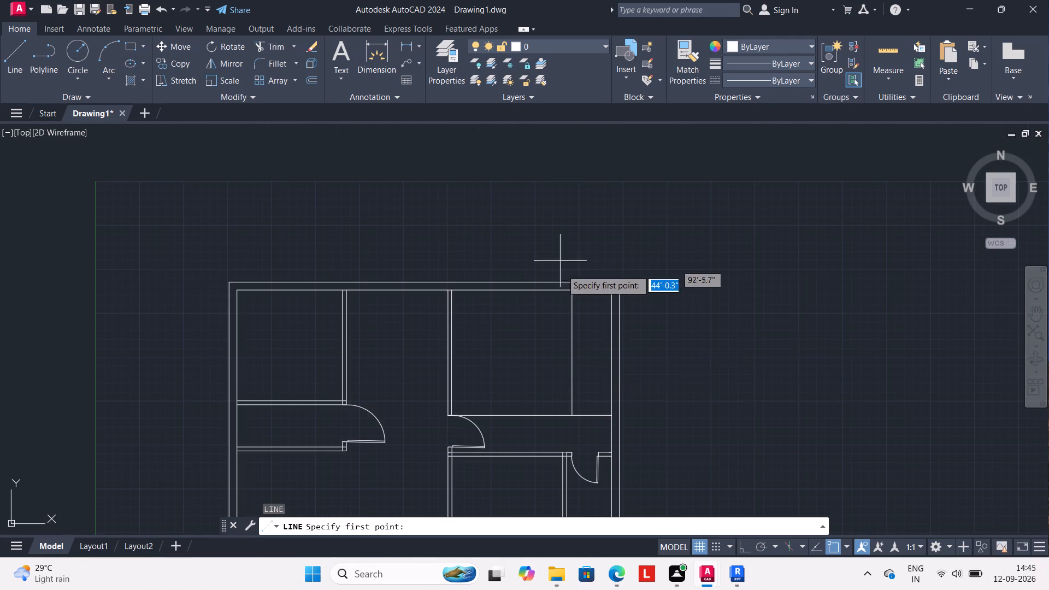
click(571, 316)
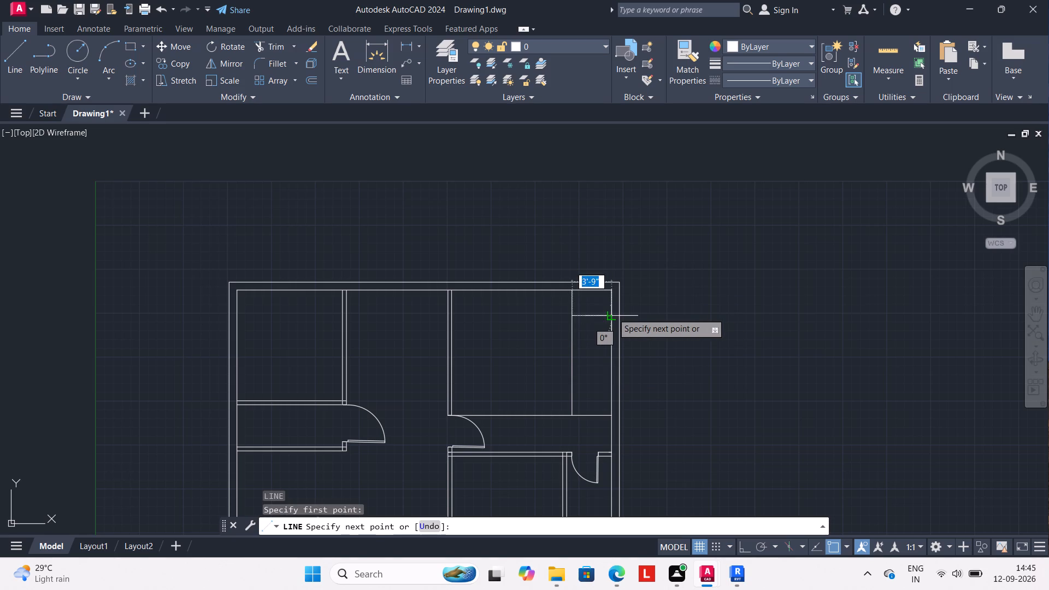
click(613, 313)
key(Escape)
Copy the short horizontal line five times down the strip, spacing the copies roughly evenly to its lower edge.
click(600, 317)
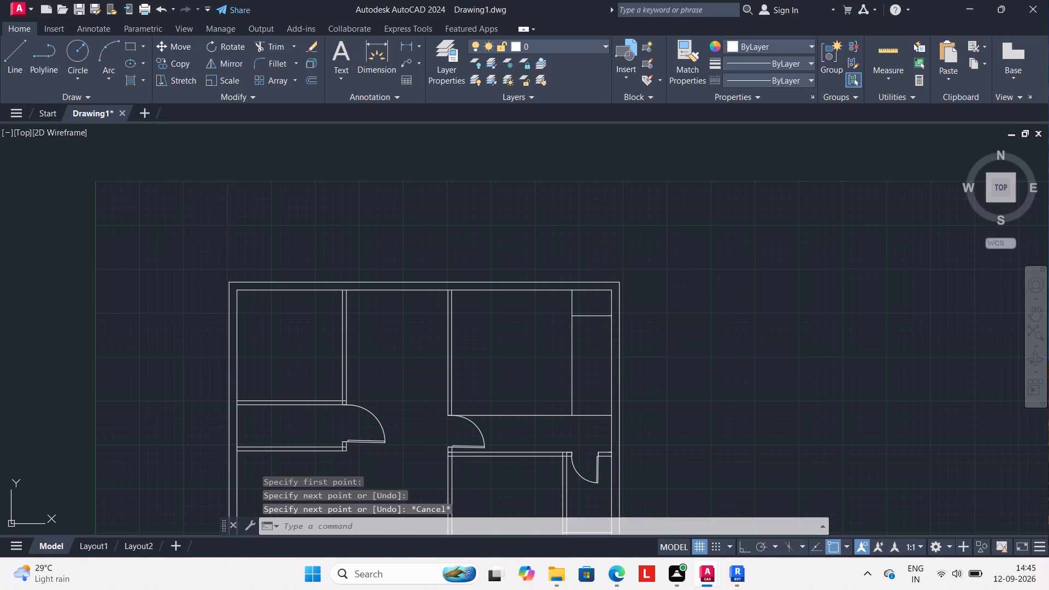
text(CO)
key(Return)
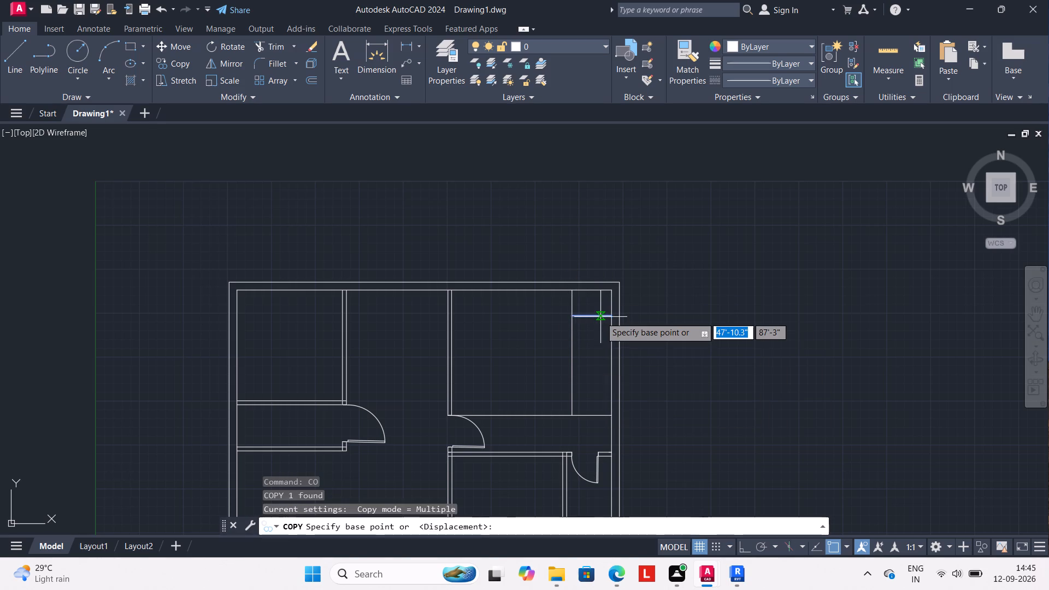
click(600, 318)
click(598, 334)
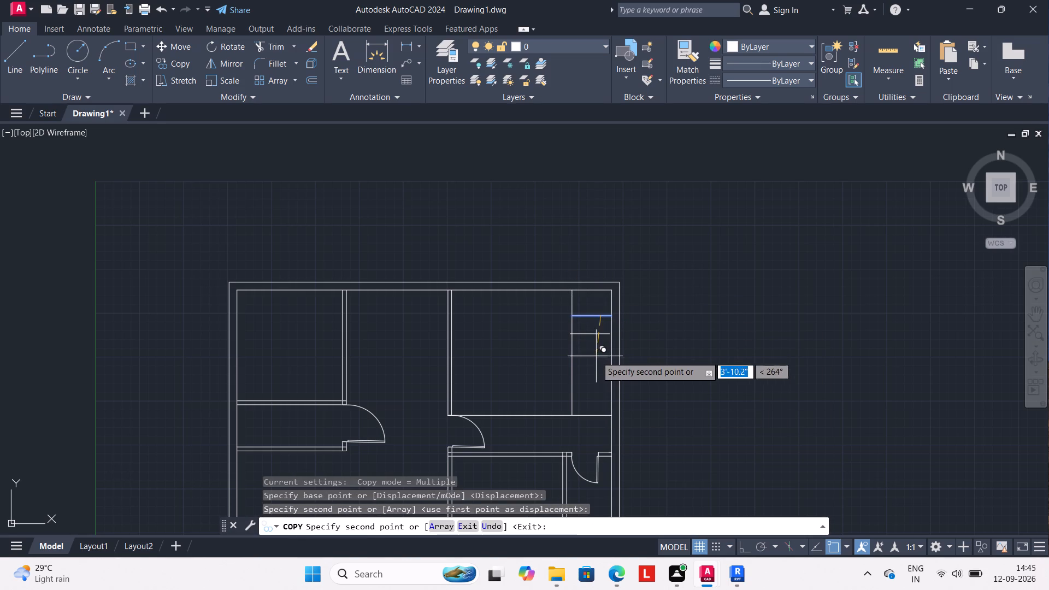
click(596, 356)
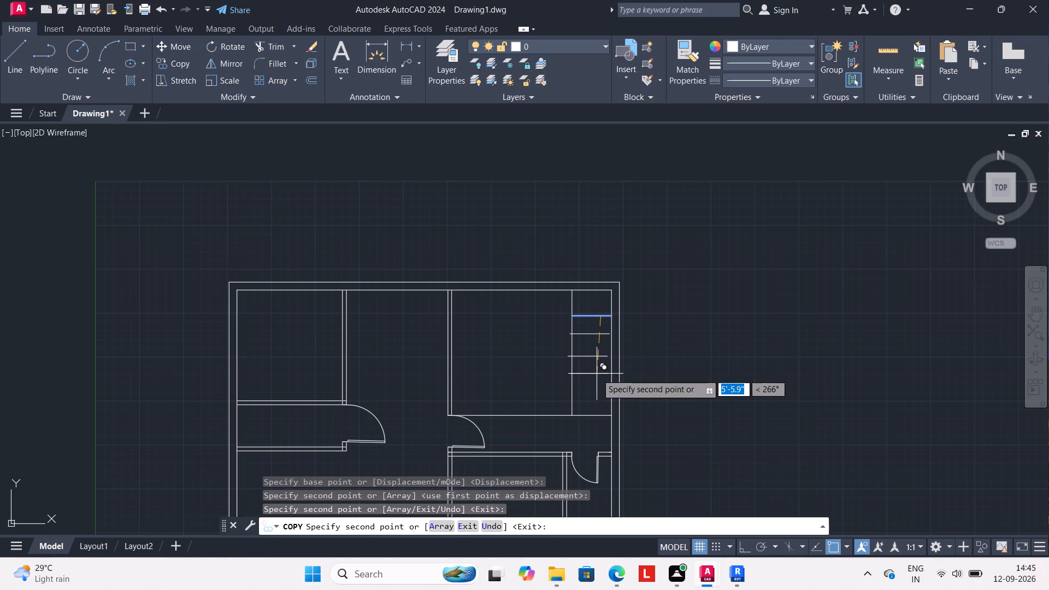
click(598, 374)
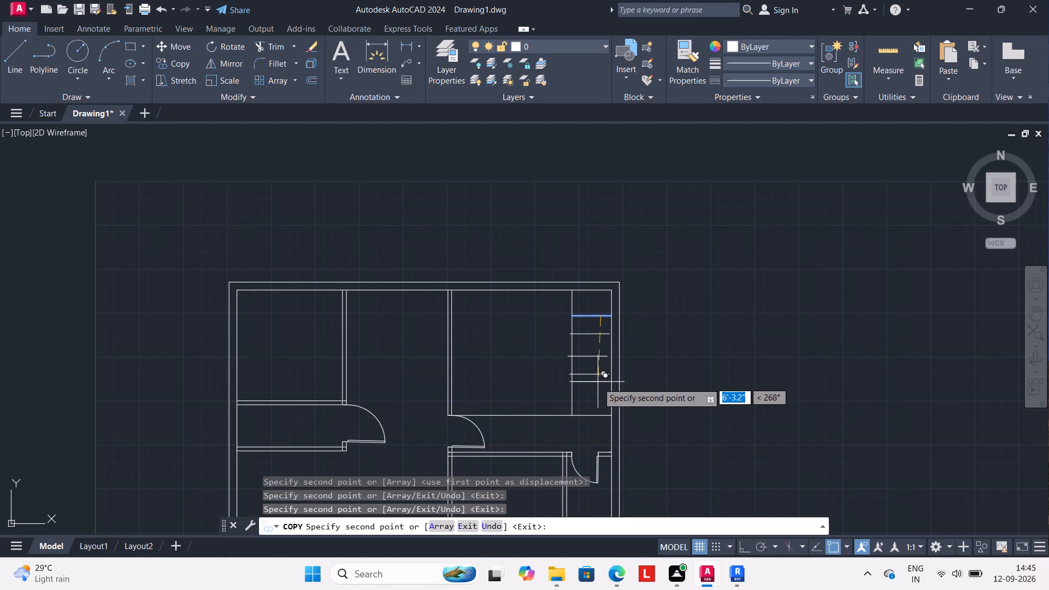
drag(597, 391, 597, 399)
click(597, 407)
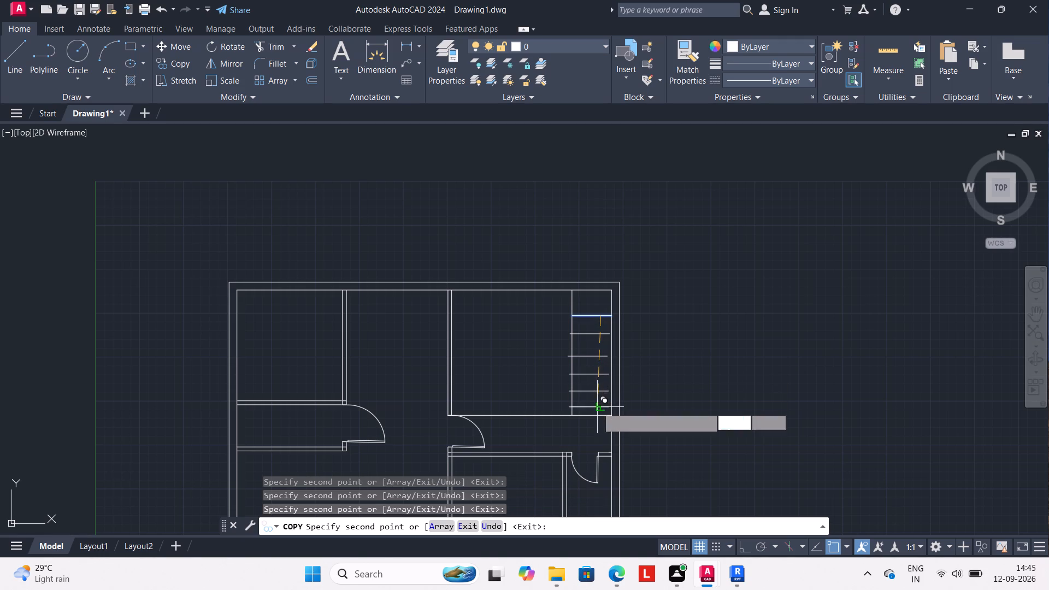
key(Escape)
key(Escape)
key(Escape)
Extend the right ends of the five copied lines to the inner face of the right exterior wall.
text(EX)
key(Return)
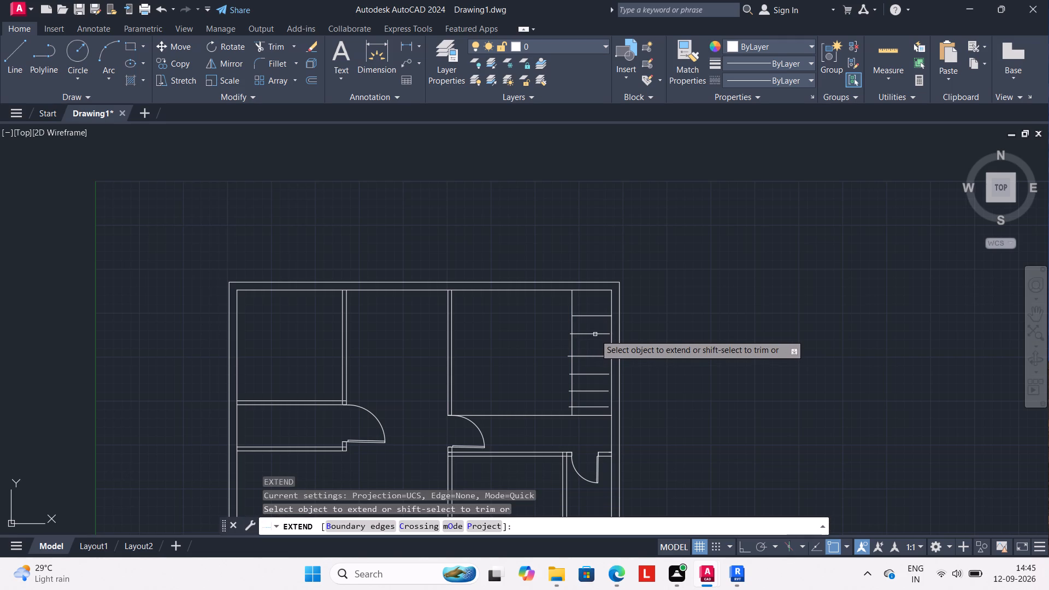
click(595, 334)
click(600, 357)
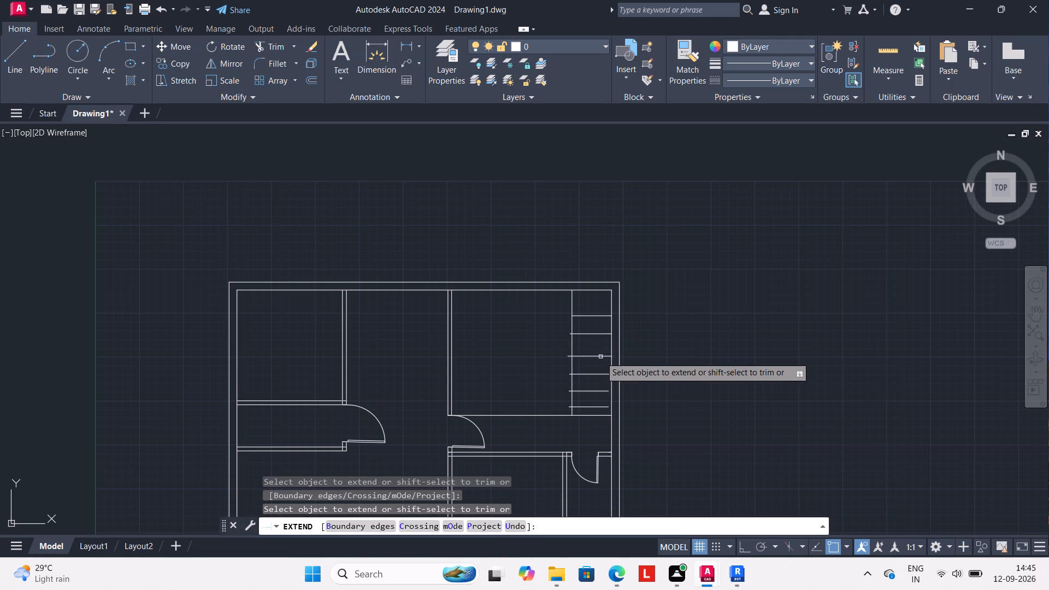
click(603, 375)
click(603, 391)
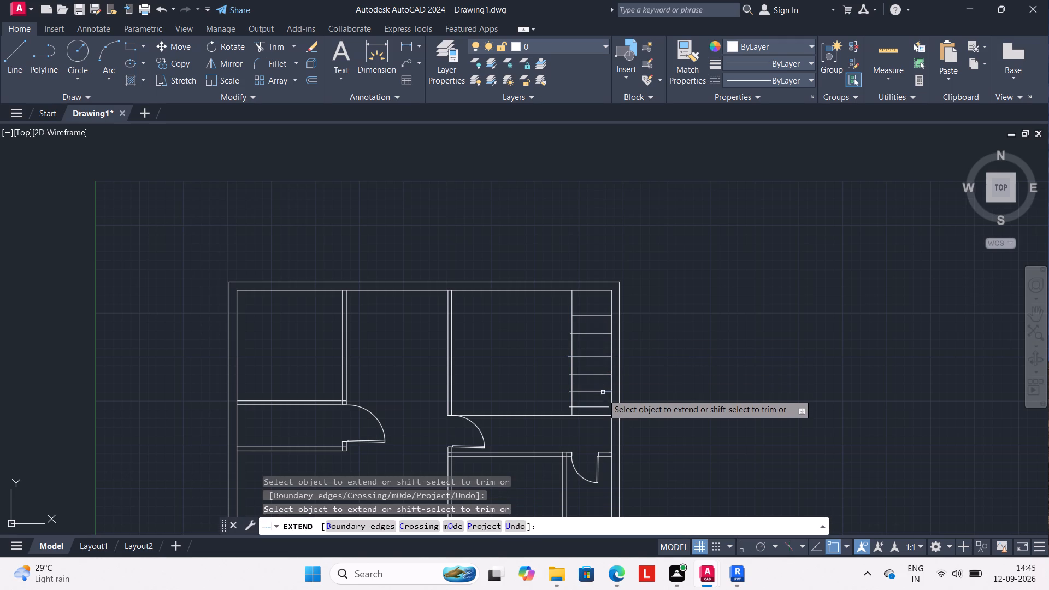
click(605, 406)
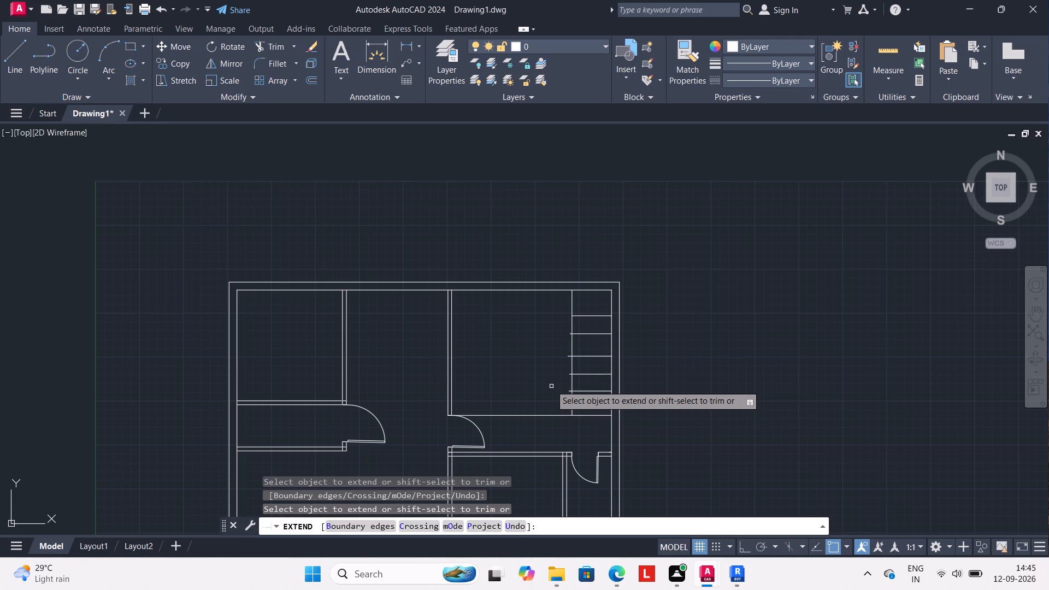
key(Escape)
key(Escape)
Trim the left ends of the copied lines that overhang the strip's vertical line.
key(r)
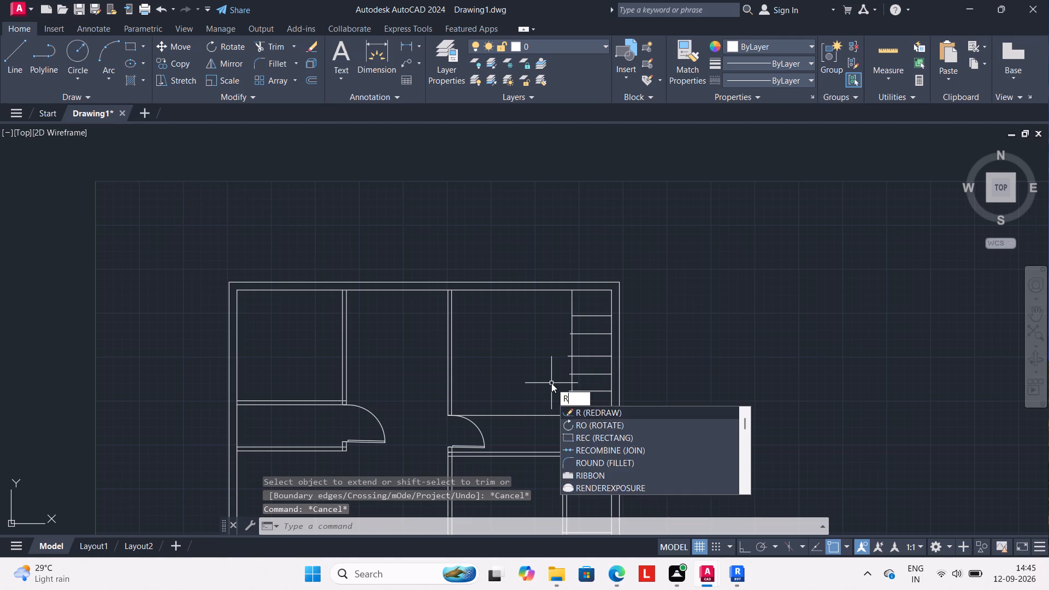
key(BackSpace)
text(TR)
key(Return)
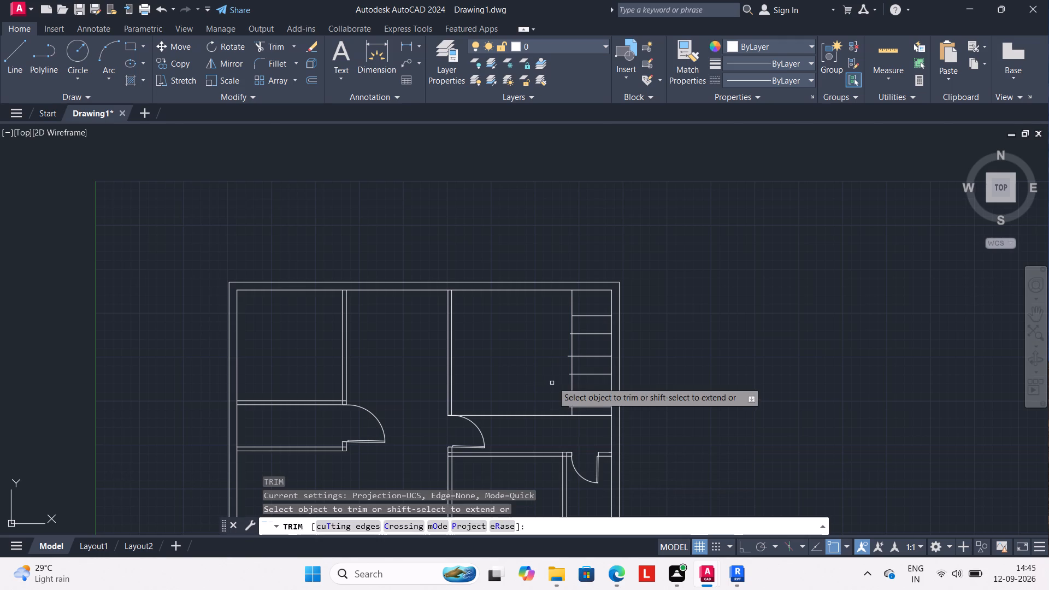
scroll(554, 380, up, 2)
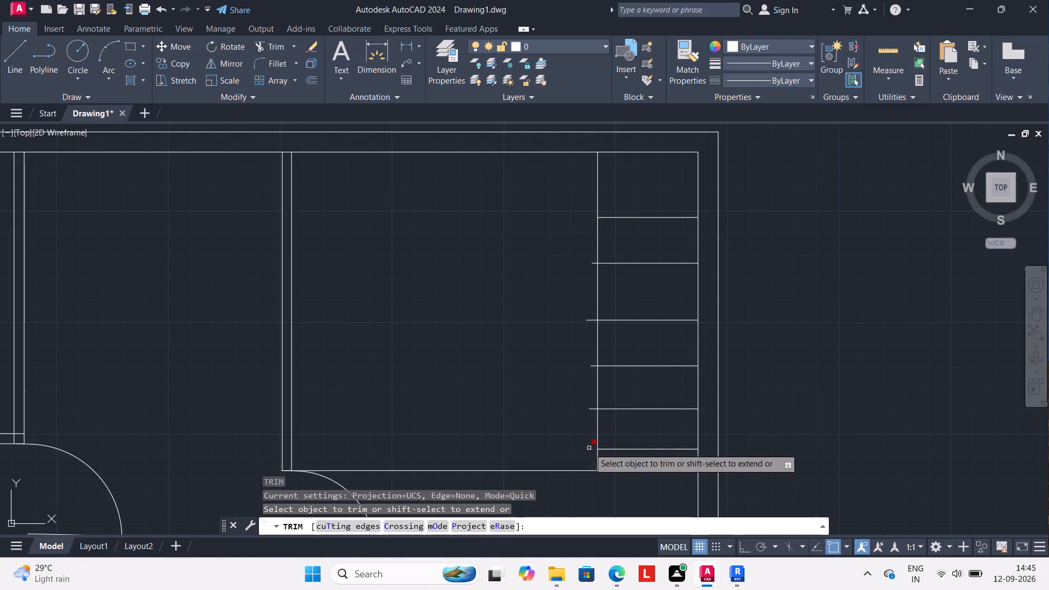
drag(589, 448, 590, 443)
click(593, 409)
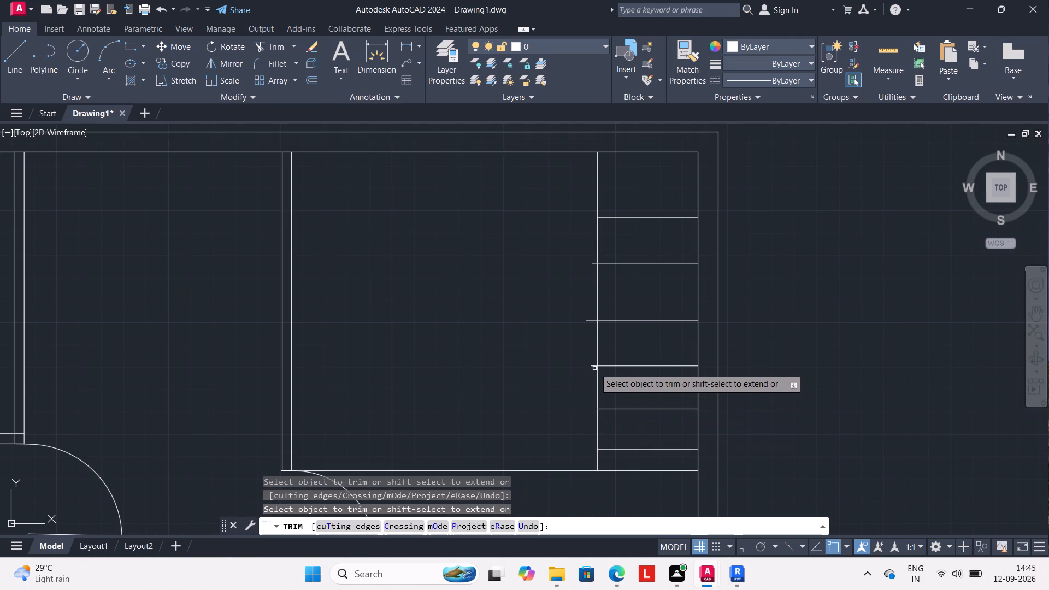
click(591, 365)
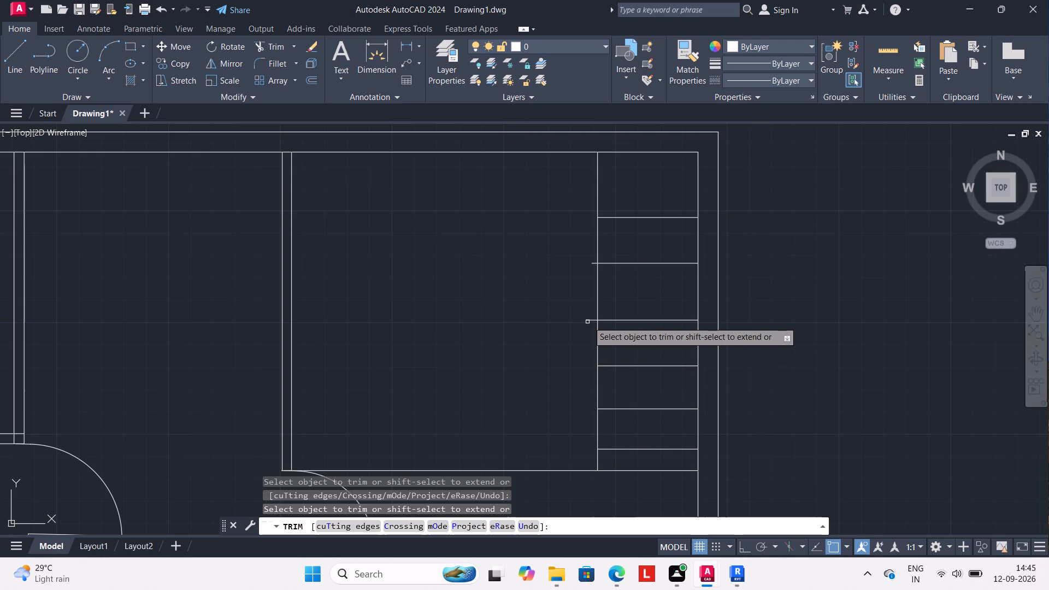
click(589, 317)
click(590, 326)
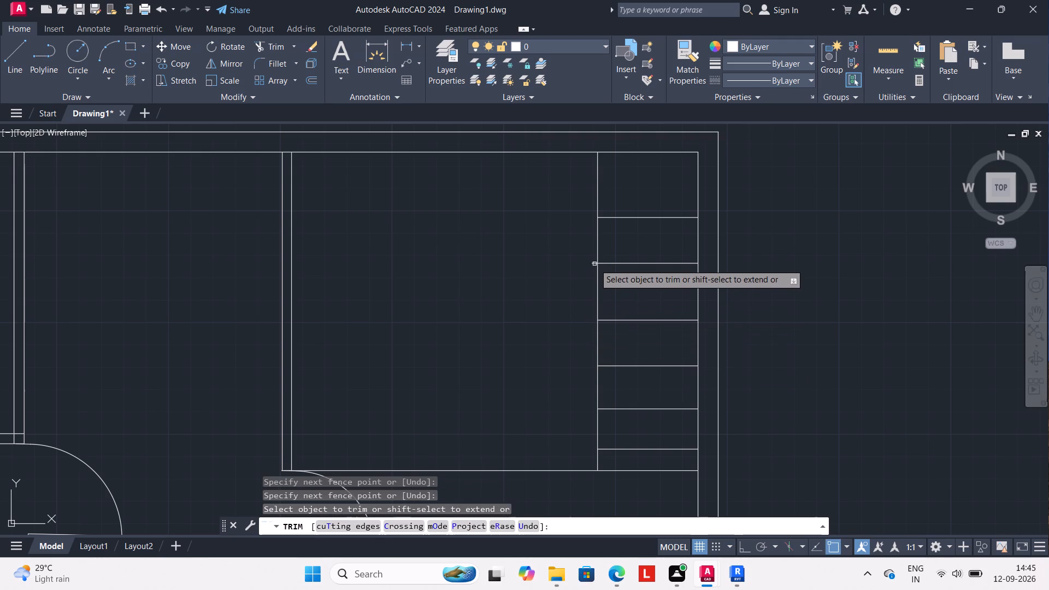
click(594, 262)
scroll(571, 318, down, 2)
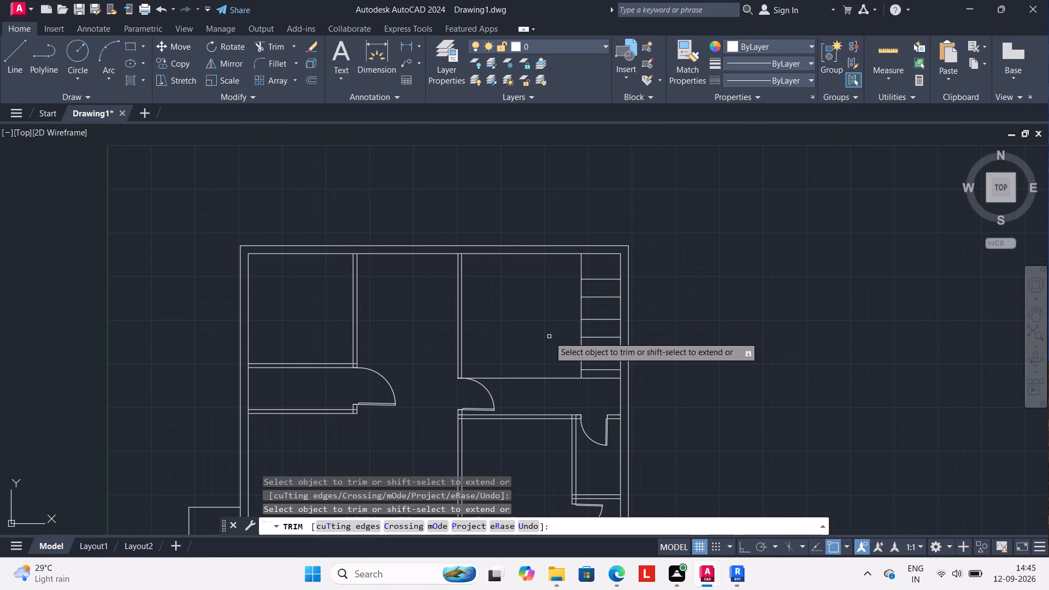
key(Escape)
key(Escape)
Open DesignCenter and try to insert the Bed - Queen block from the Home - Space Planner blocks.
scroll(547, 337, down, 1)
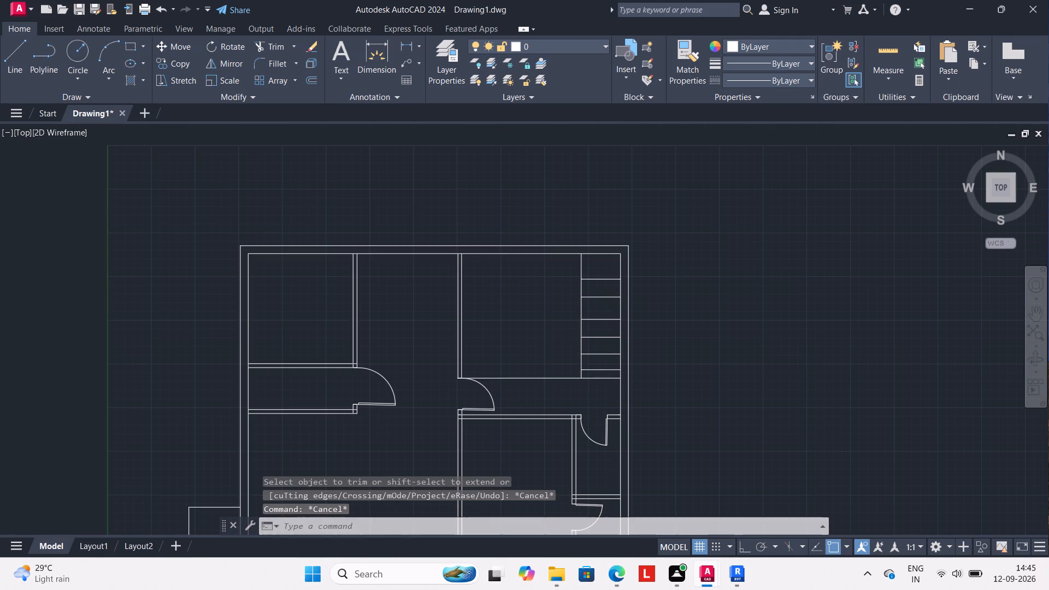
middle_drag(512, 336, 600, 295)
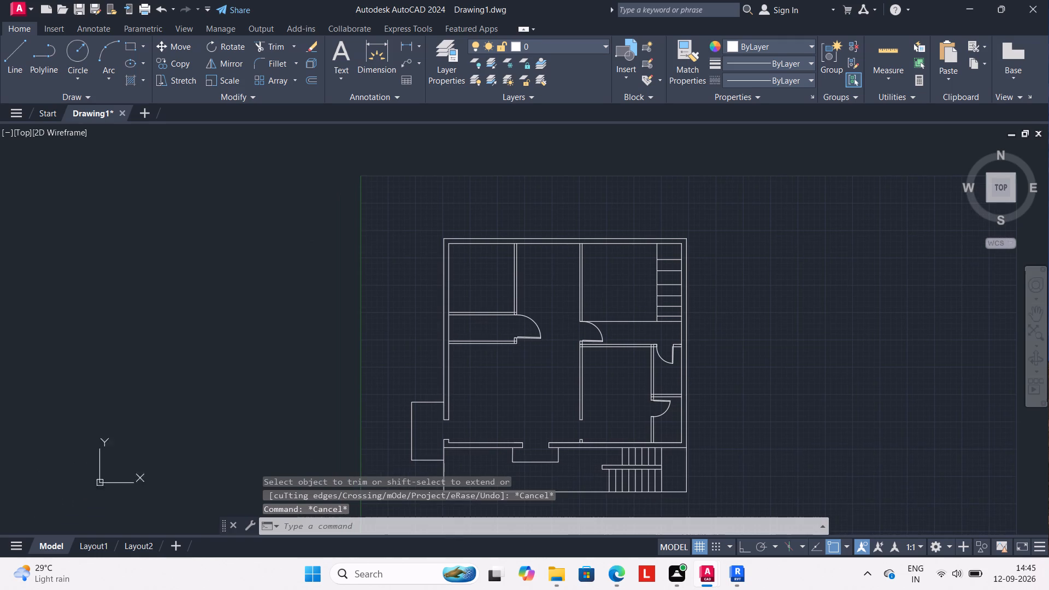
key(ctrl+2)
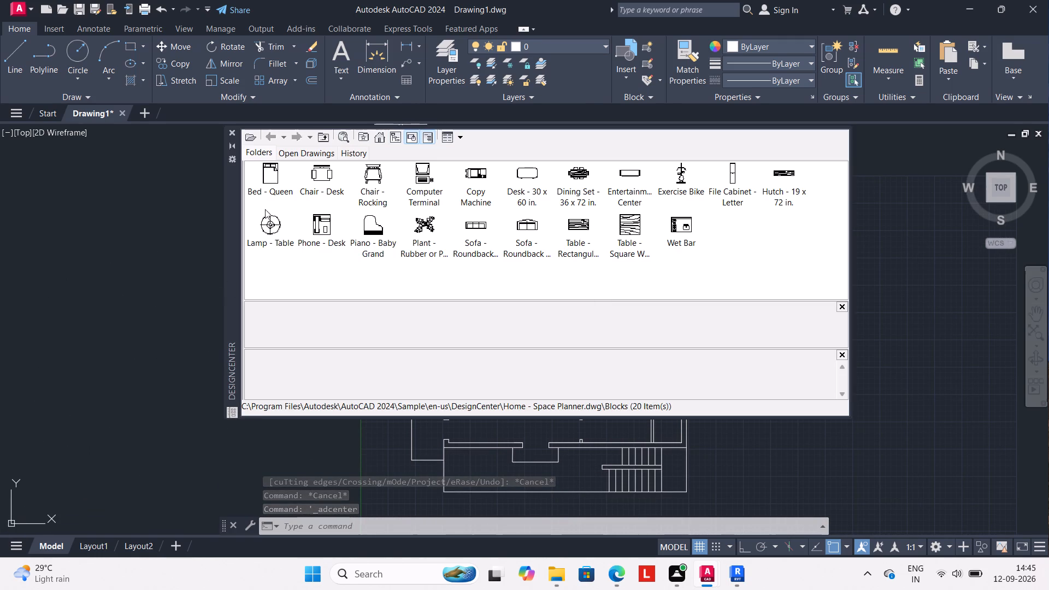
drag(278, 172, 1036, 580)
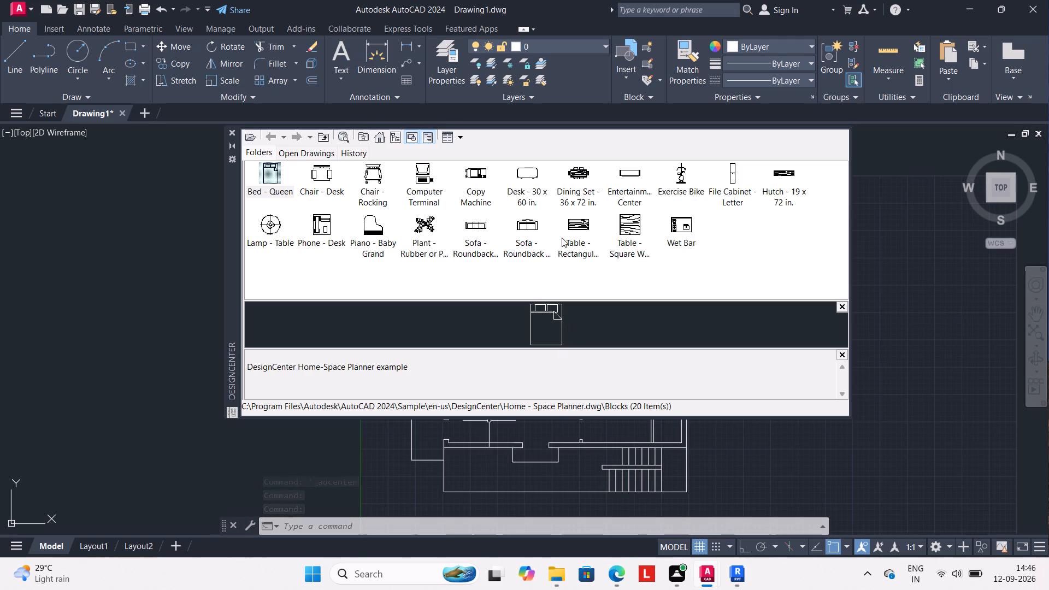
Insert the Dining Set - 36 x 72 in. block in the empty space right of the floor plan and close DesignCenter.
drag(580, 174, 823, 351)
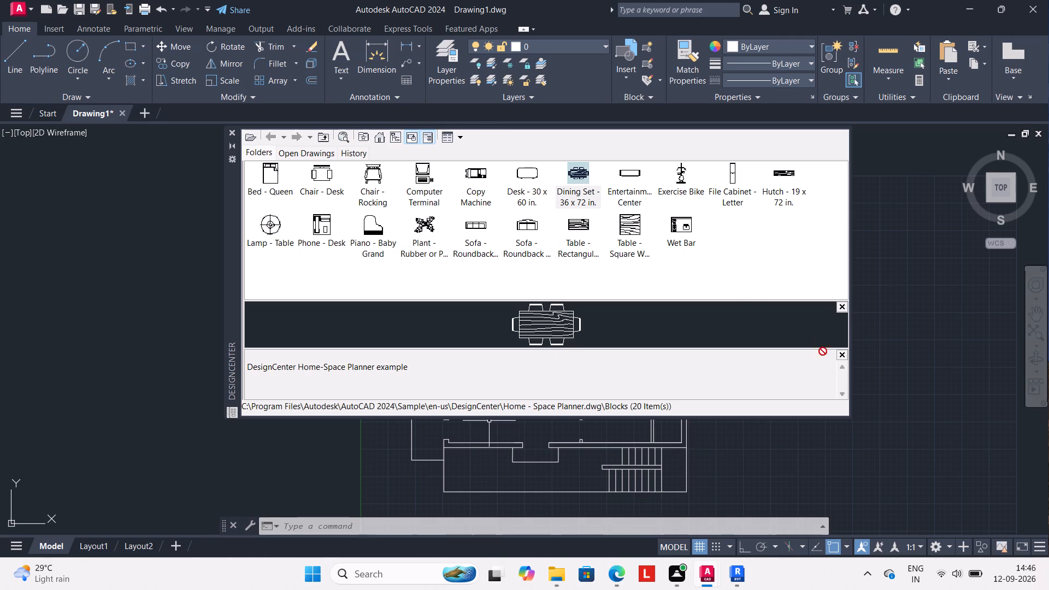
drag(823, 351, 906, 400)
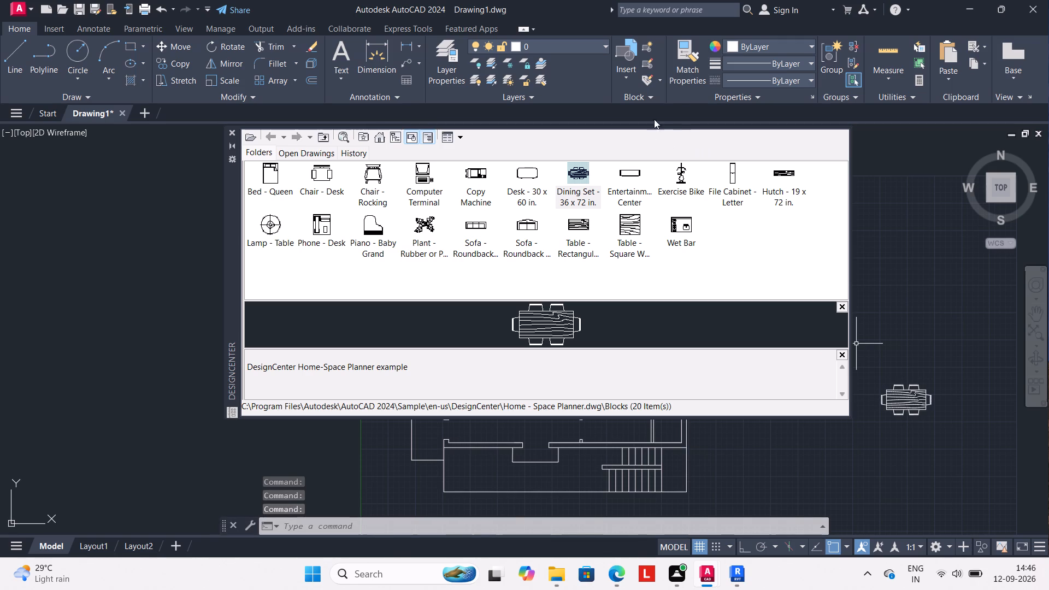
click(227, 129)
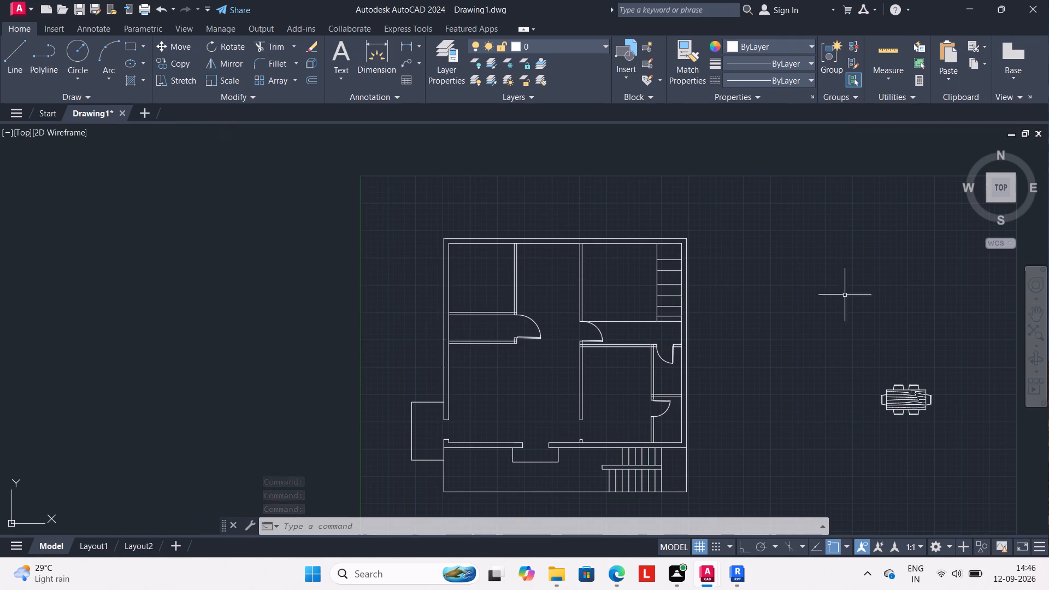
Reopen DesignCenter and insert the Bed - Queen block in the empty space above the dining set, right of the floor plan.
scroll(915, 368, down, 2)
scroll(904, 387, up, 1)
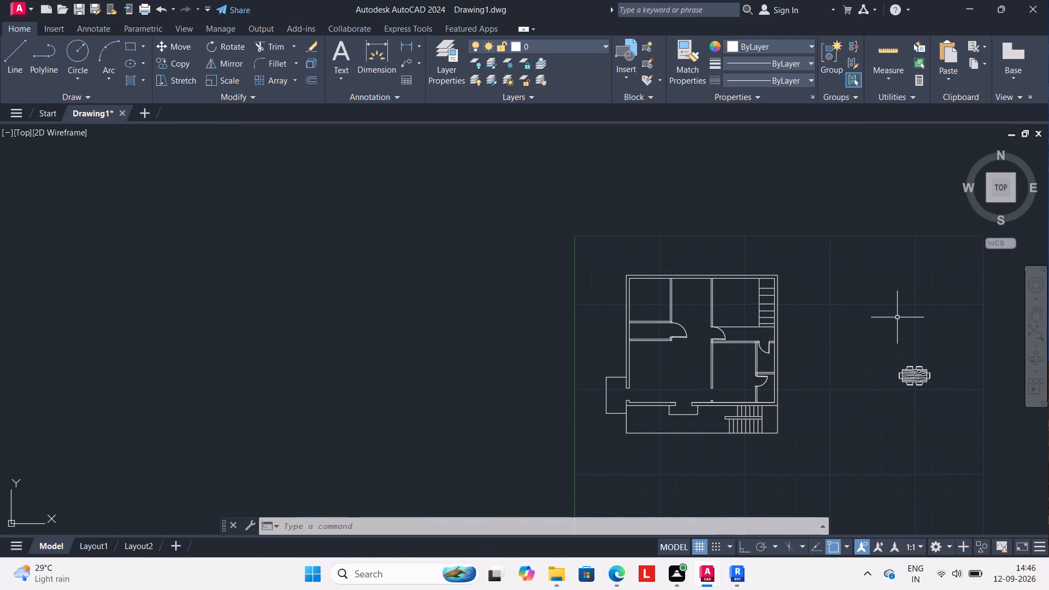
key(ctrl+2)
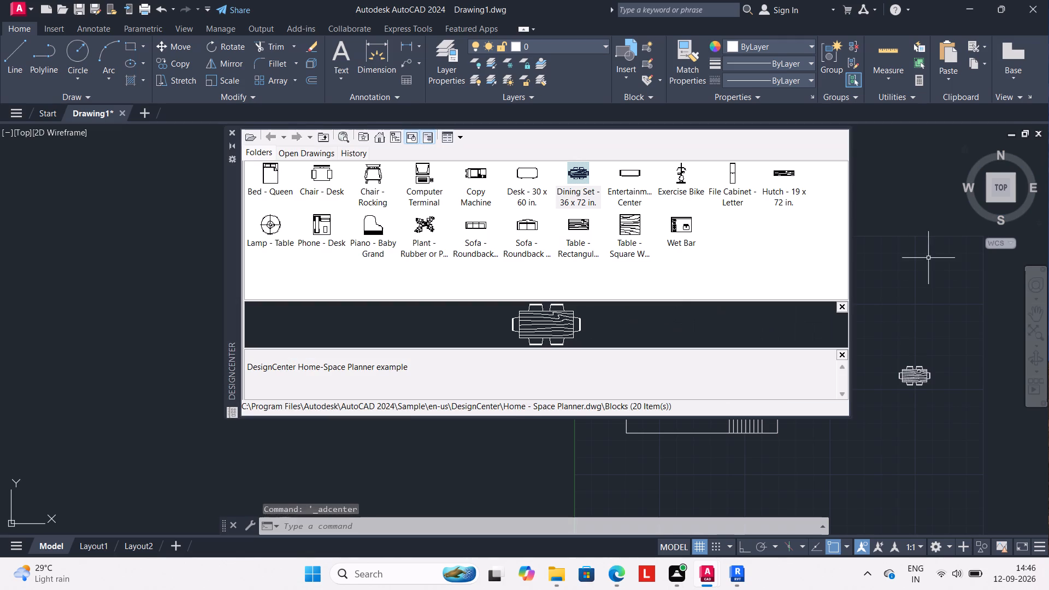
drag(271, 174, 473, 225)
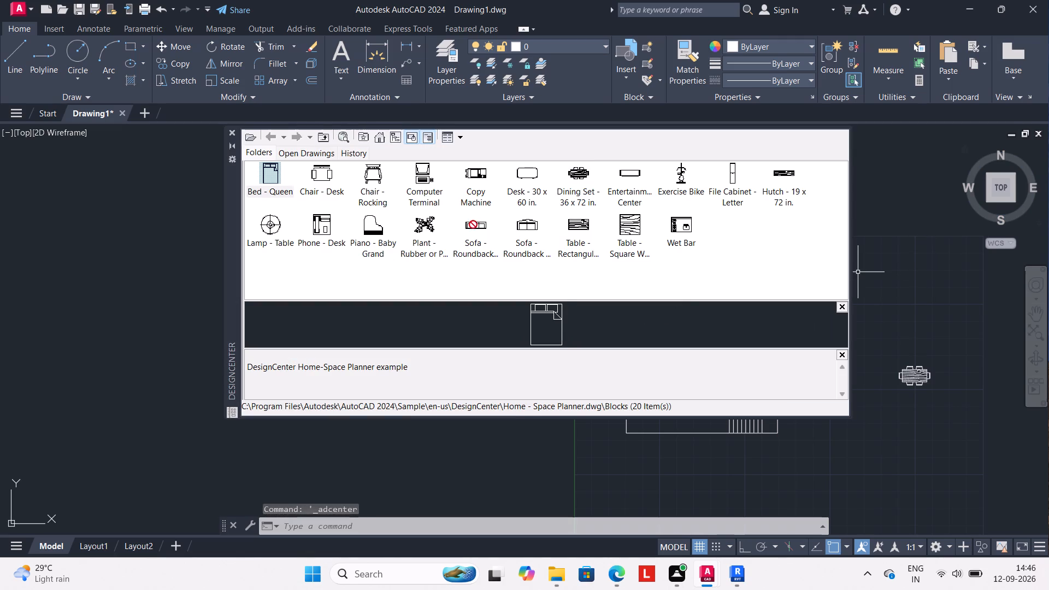
drag(473, 225, 898, 287)
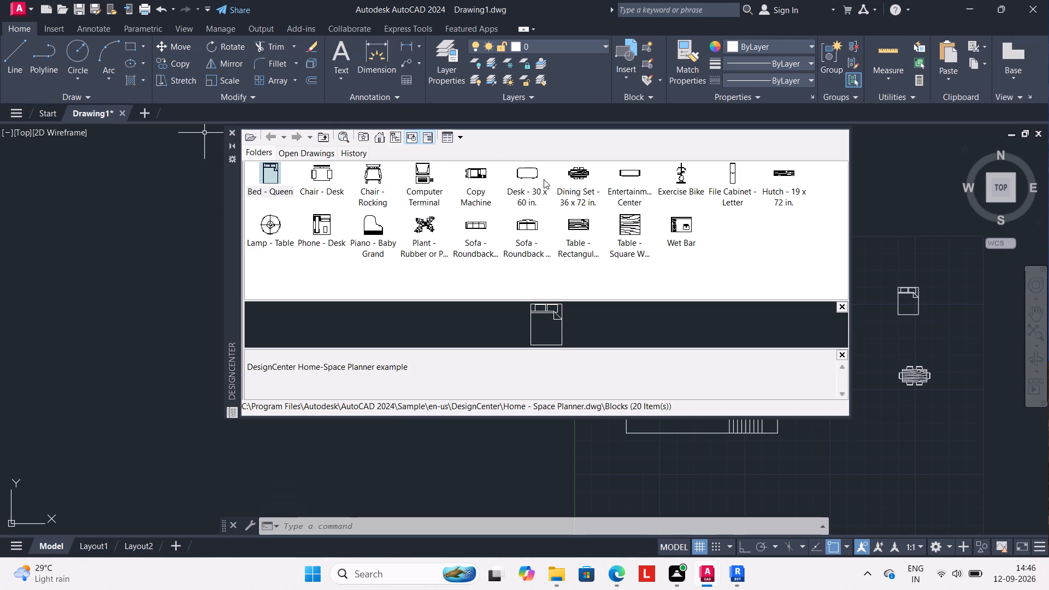
Insert the two-seat and three-seat Sofa - Roundback blocks below and beside the dining set, outside the floor plan.
drag(519, 228, 932, 390)
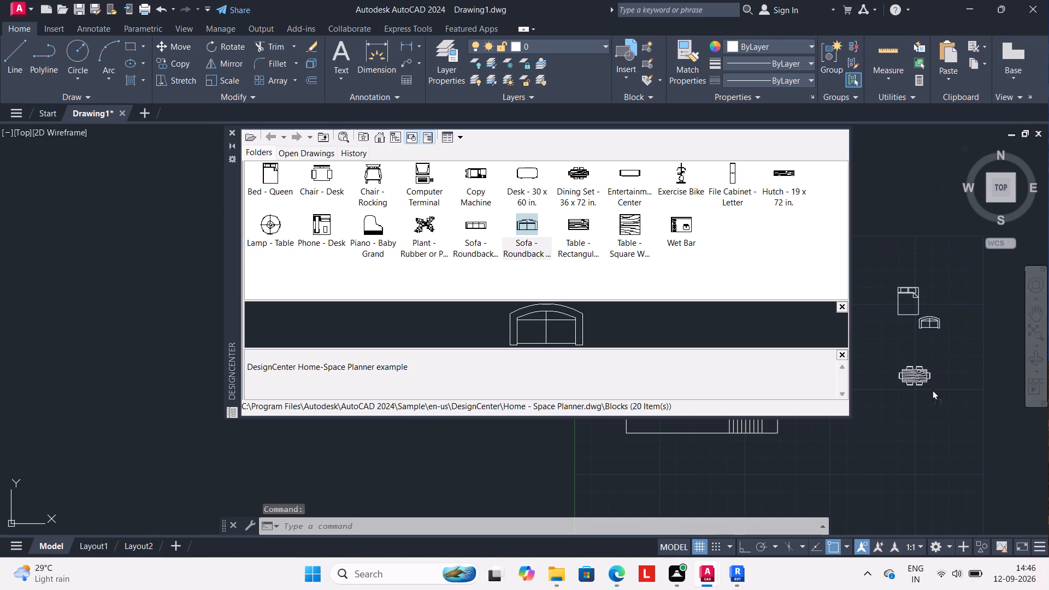
drag(932, 390, 920, 426)
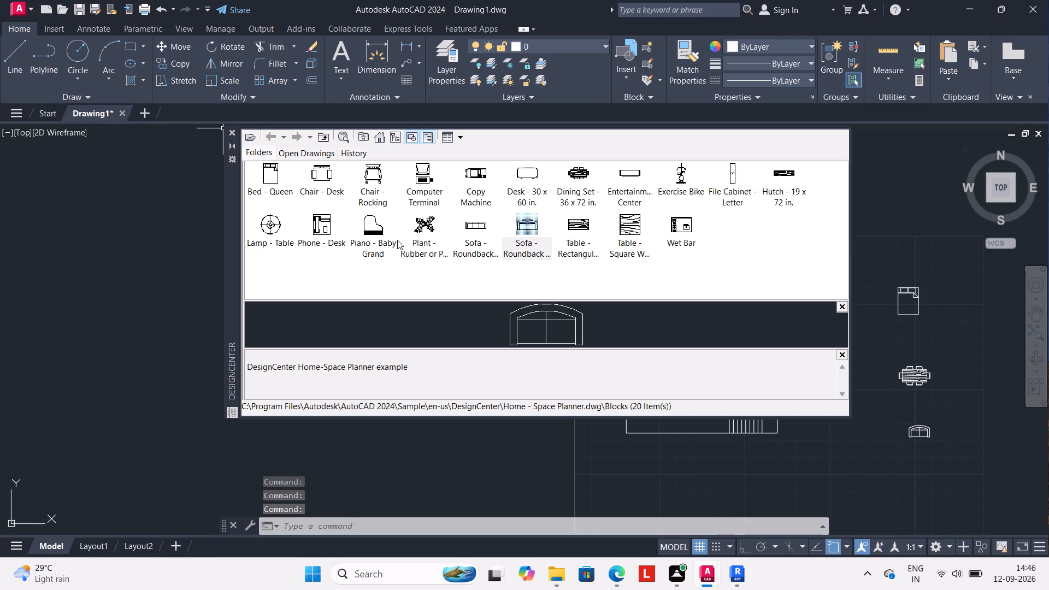
drag(470, 224, 852, 373)
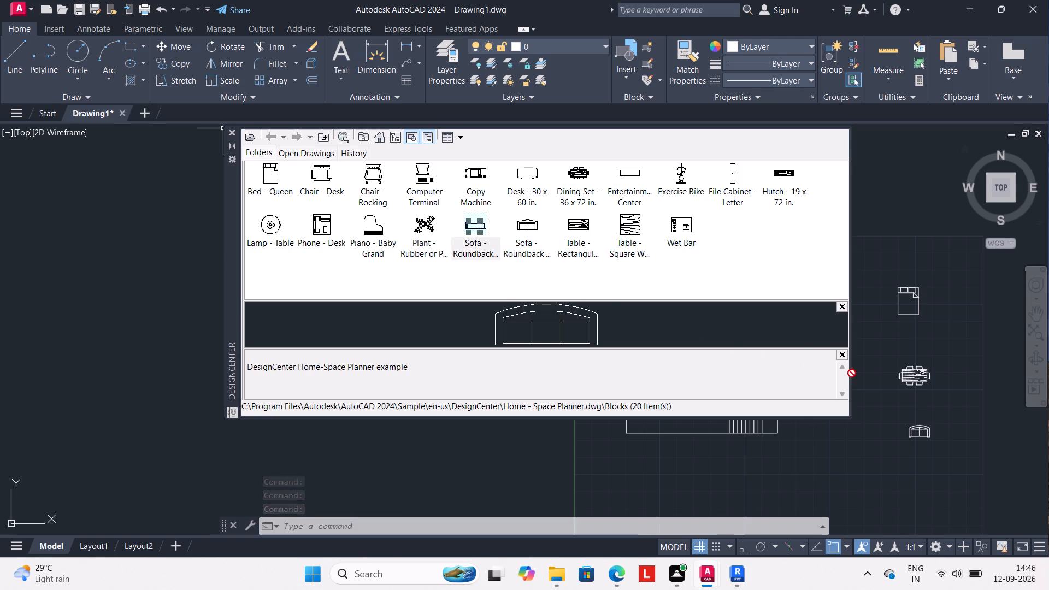
drag(852, 373, 883, 382)
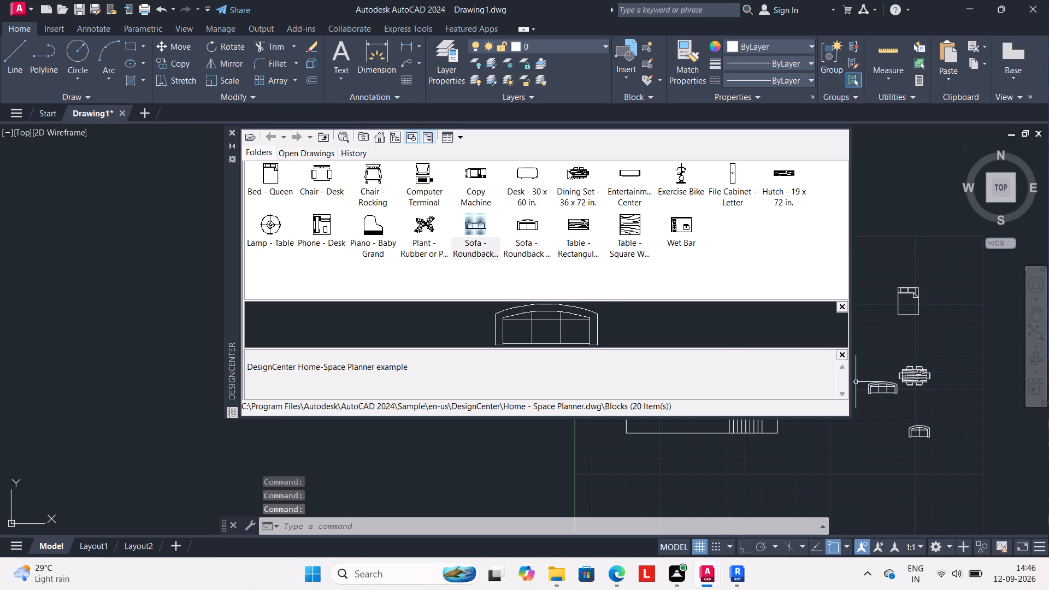
Insert the rectangular wood-grain Table block beside the bed outside the floor plan and close DesignCenter.
drag(582, 228, 706, 280)
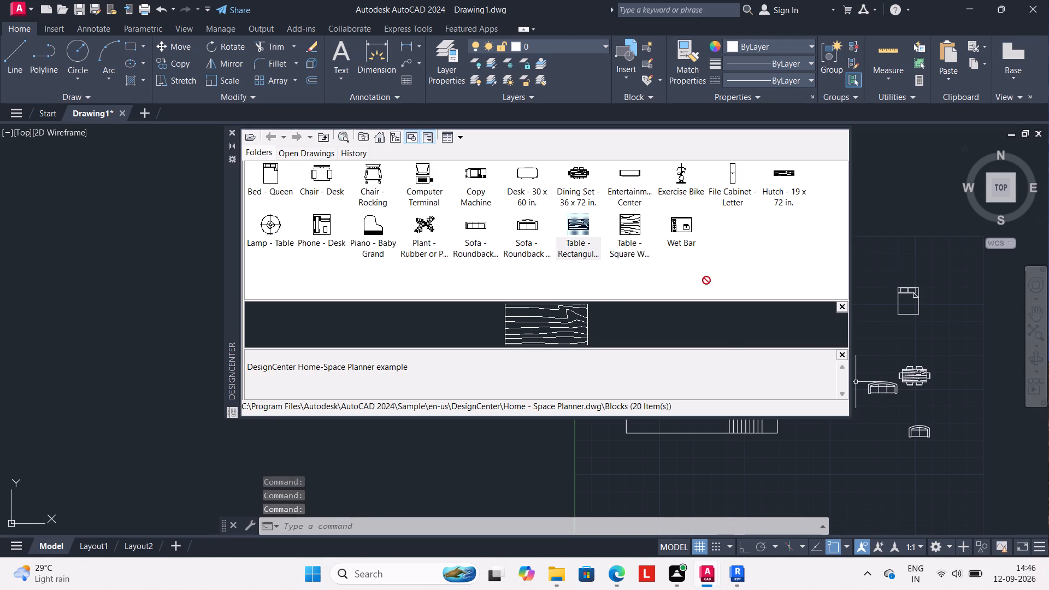
drag(706, 280, 934, 287)
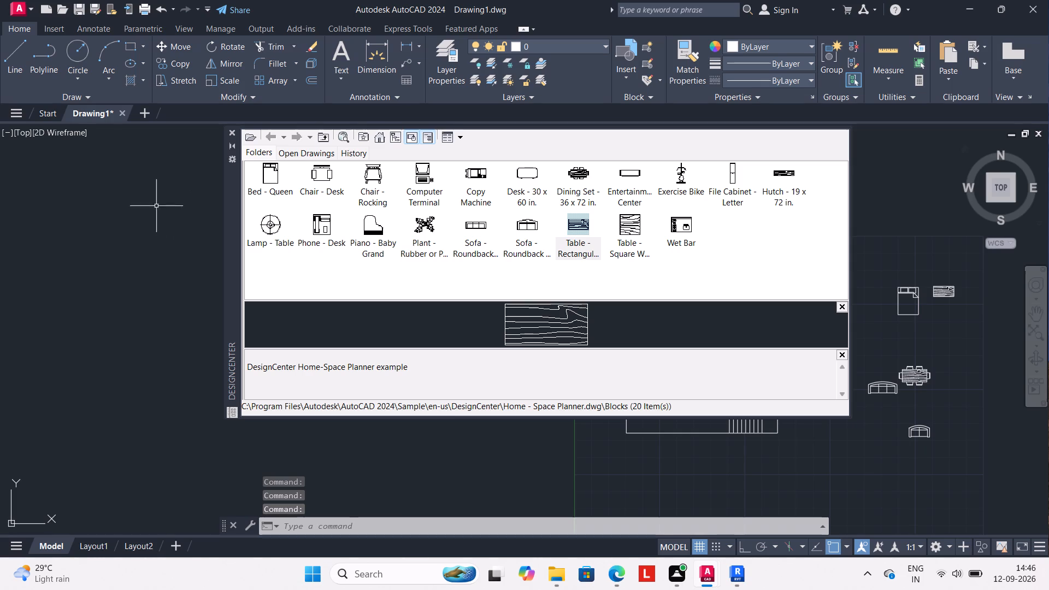
click(232, 131)
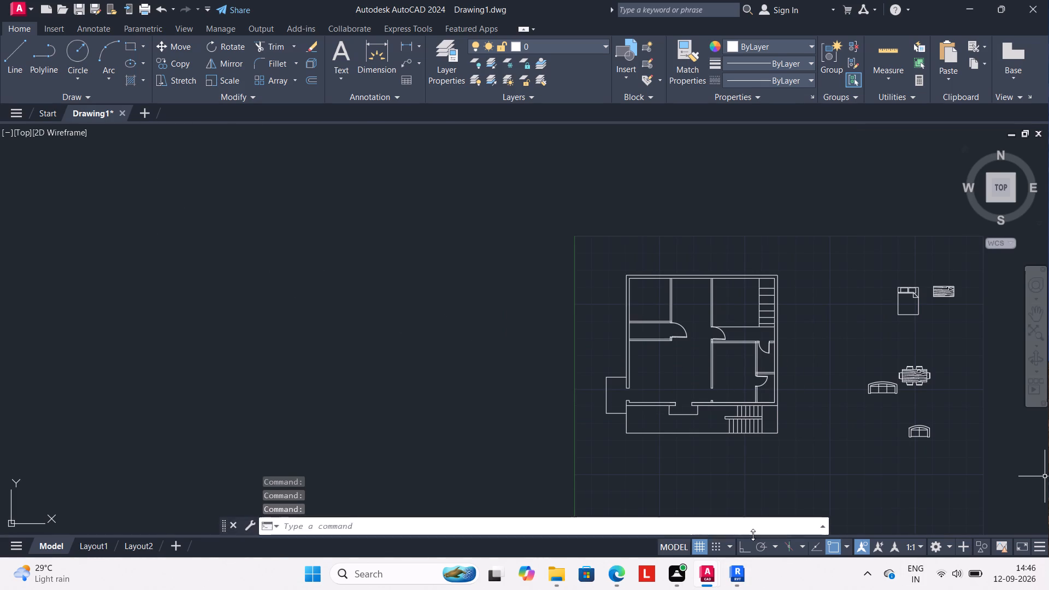
Move the queen bed into the upper-right room with its head against the top exterior wall.
middle_drag(827, 416, 714, 393)
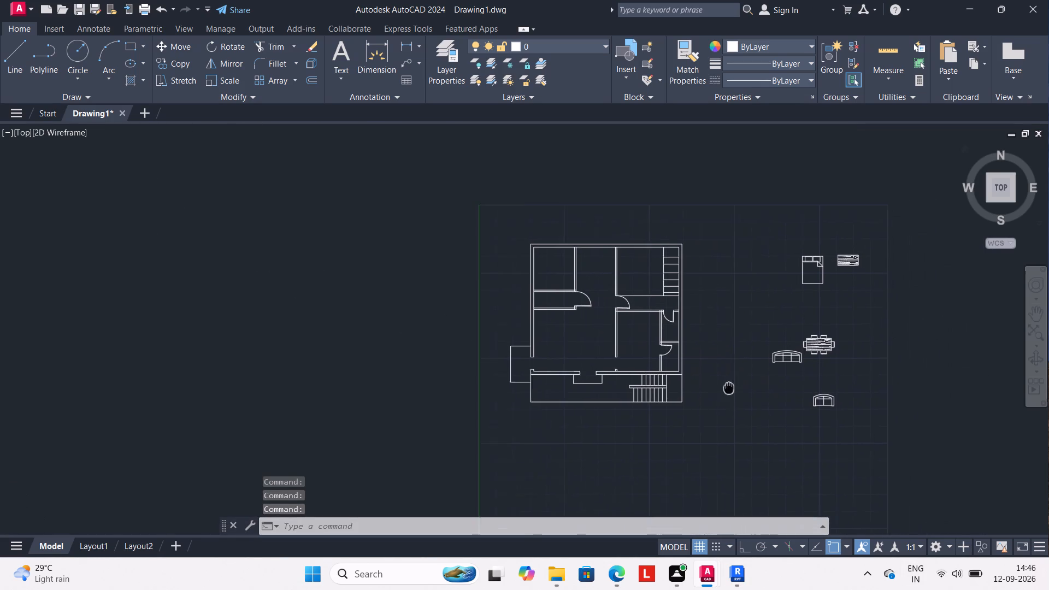
middle_drag(714, 393, 687, 403)
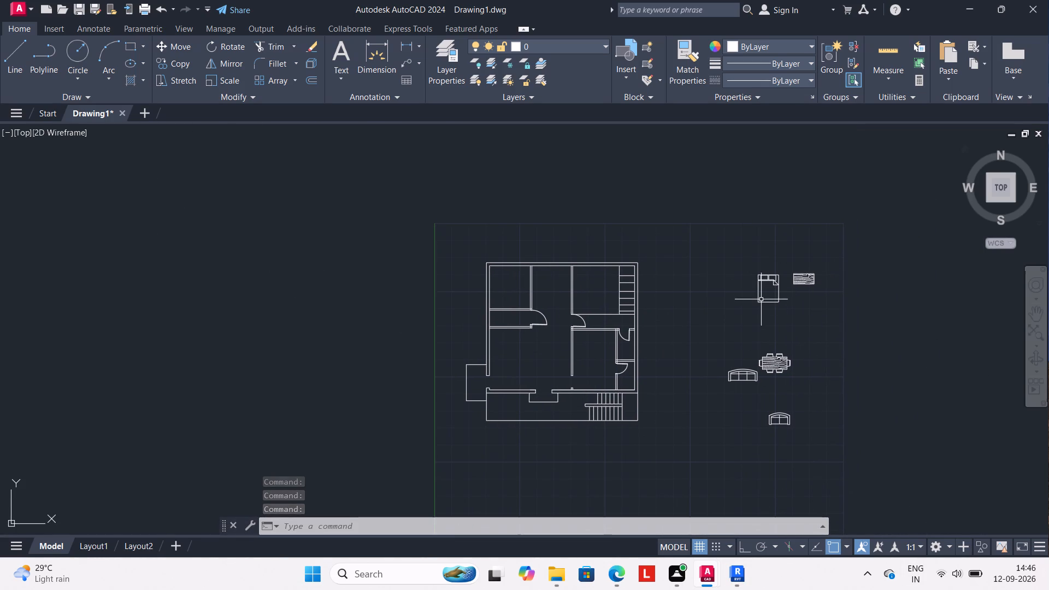
click(760, 300)
key(m)
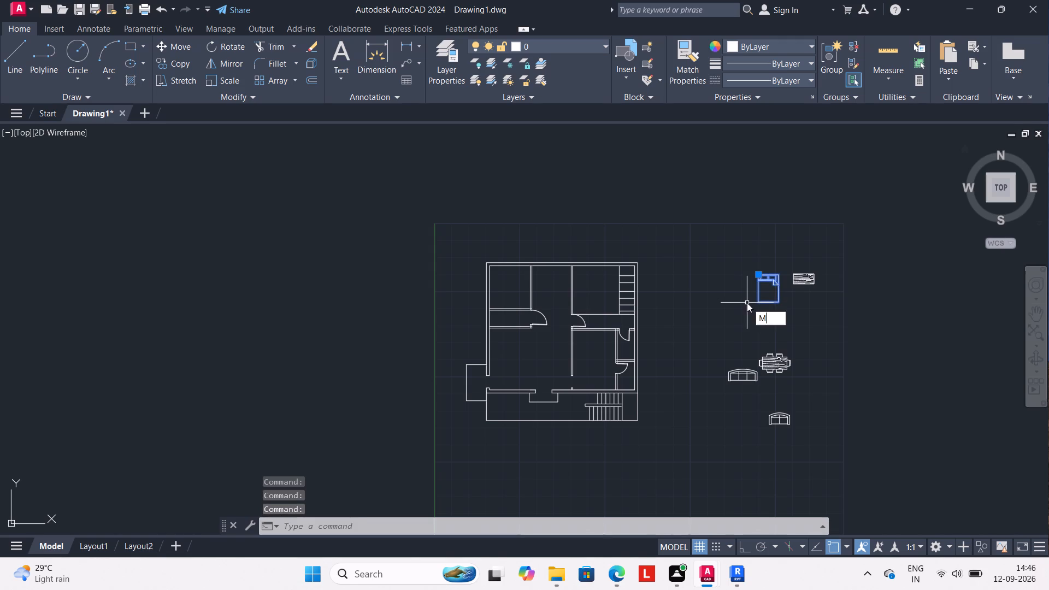
key(Return)
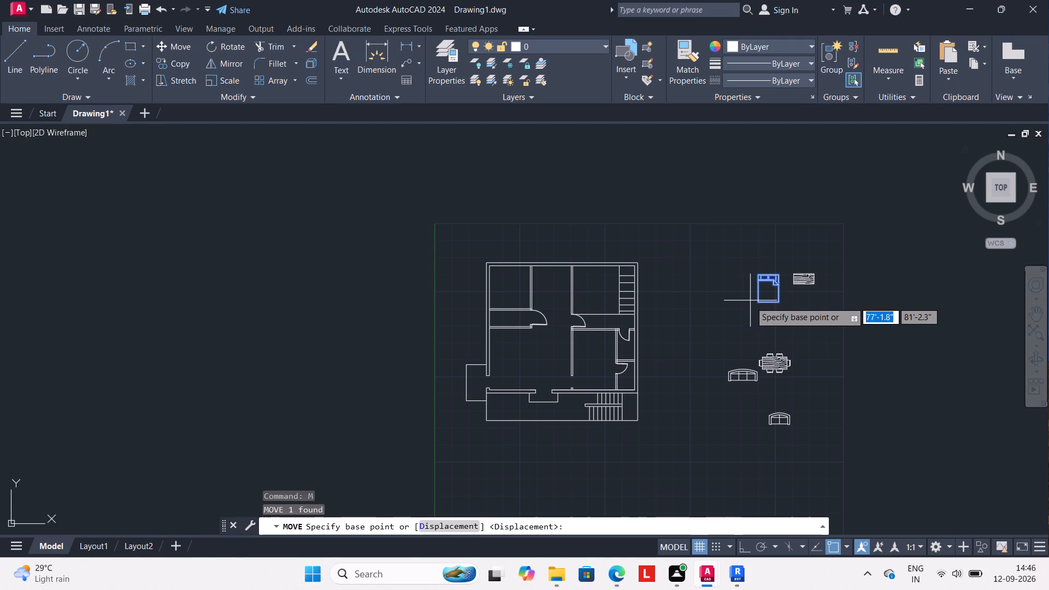
click(755, 300)
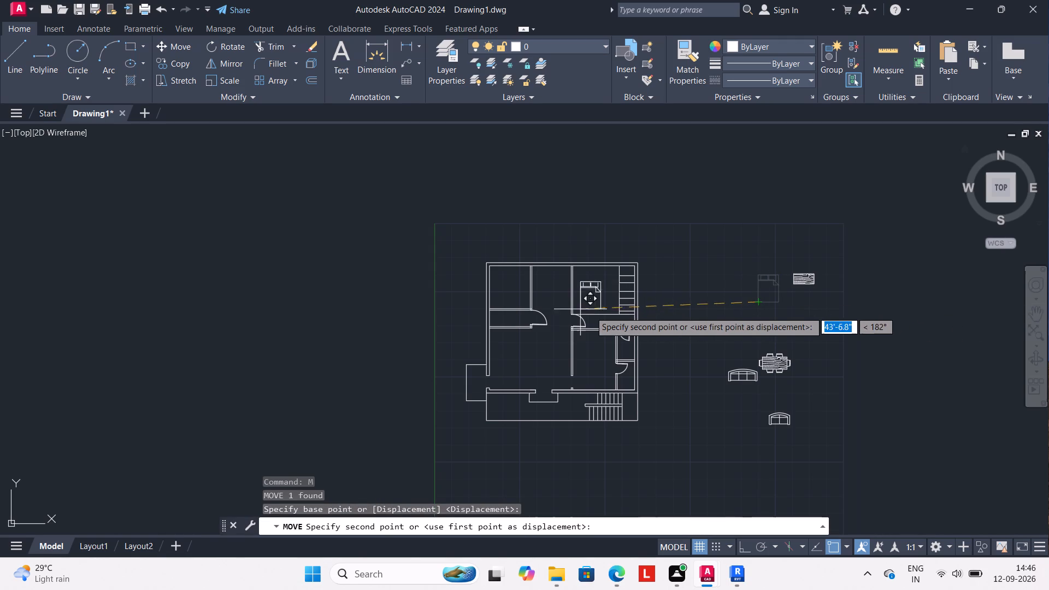
scroll(593, 309, up, 1)
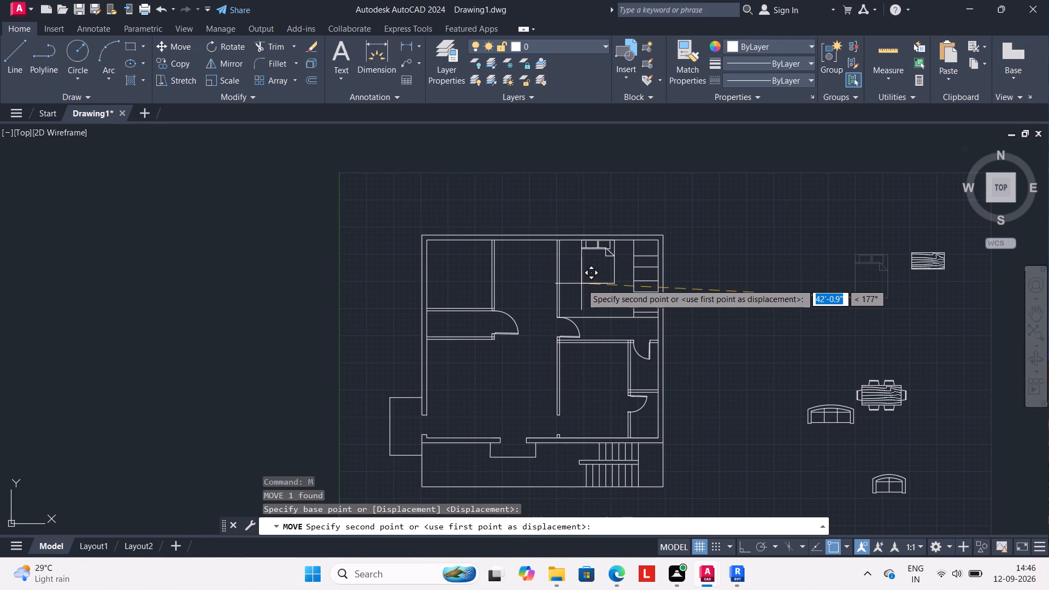
click(581, 283)
scroll(679, 335, down, 1)
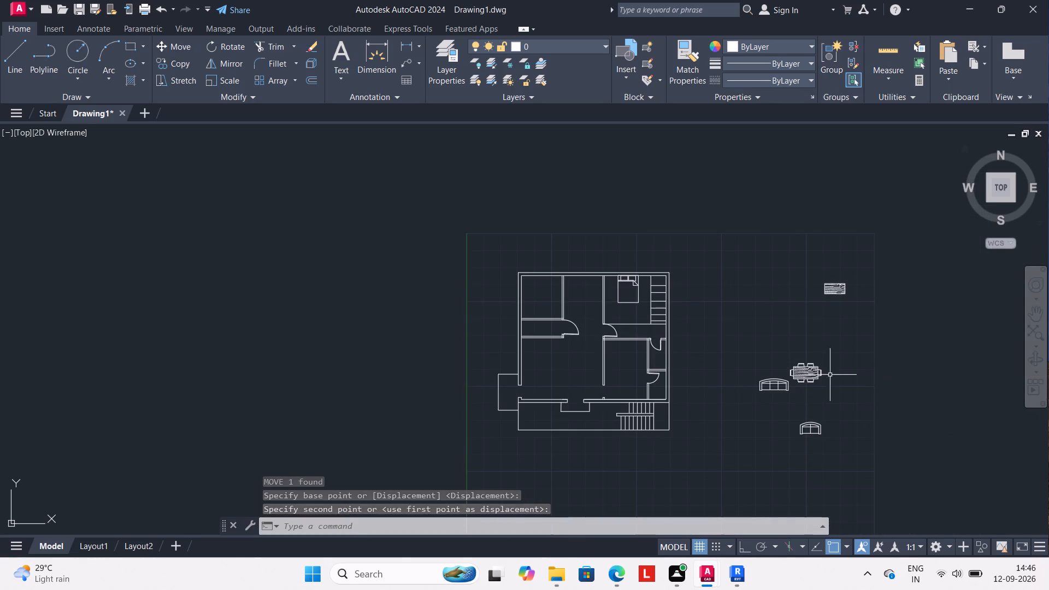
Move the dining set into the top middle space between the upper-left and upper-right rooms.
click(814, 374)
key(m)
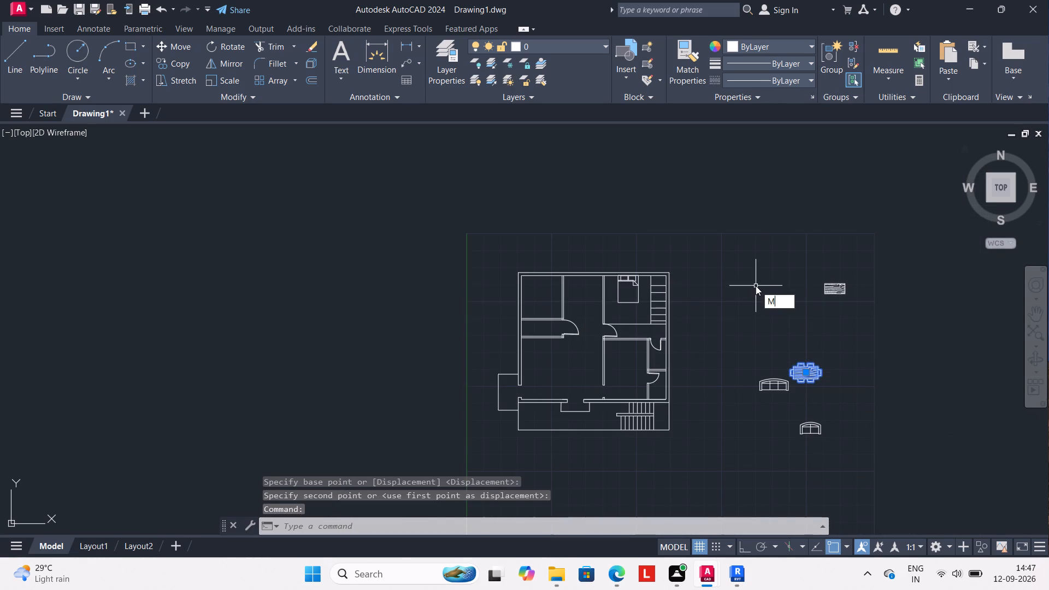
key(Return)
click(800, 368)
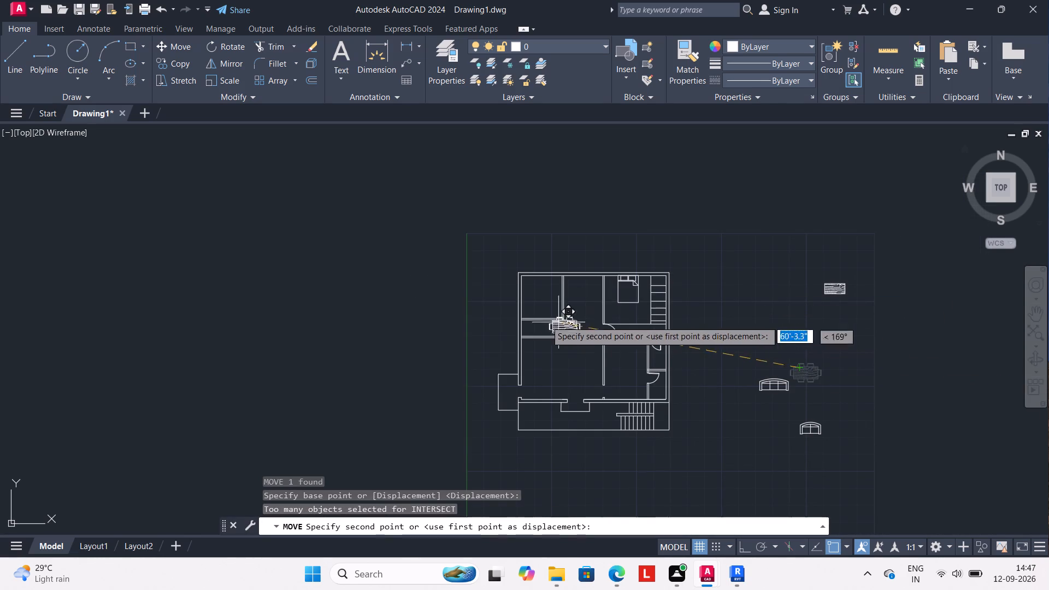
scroll(577, 302, up, 1)
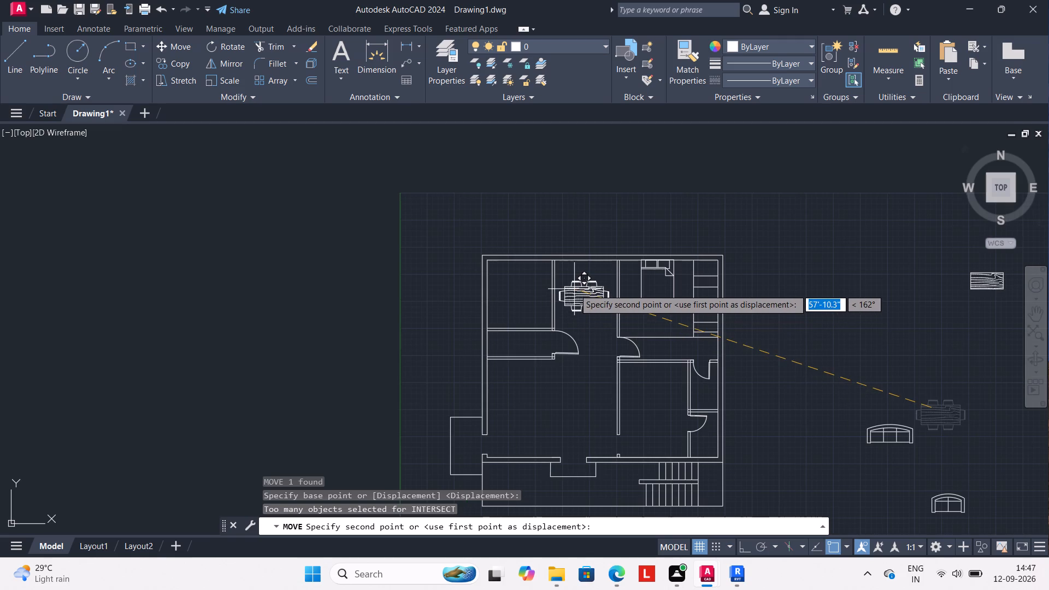
click(575, 288)
scroll(649, 346, down, 1)
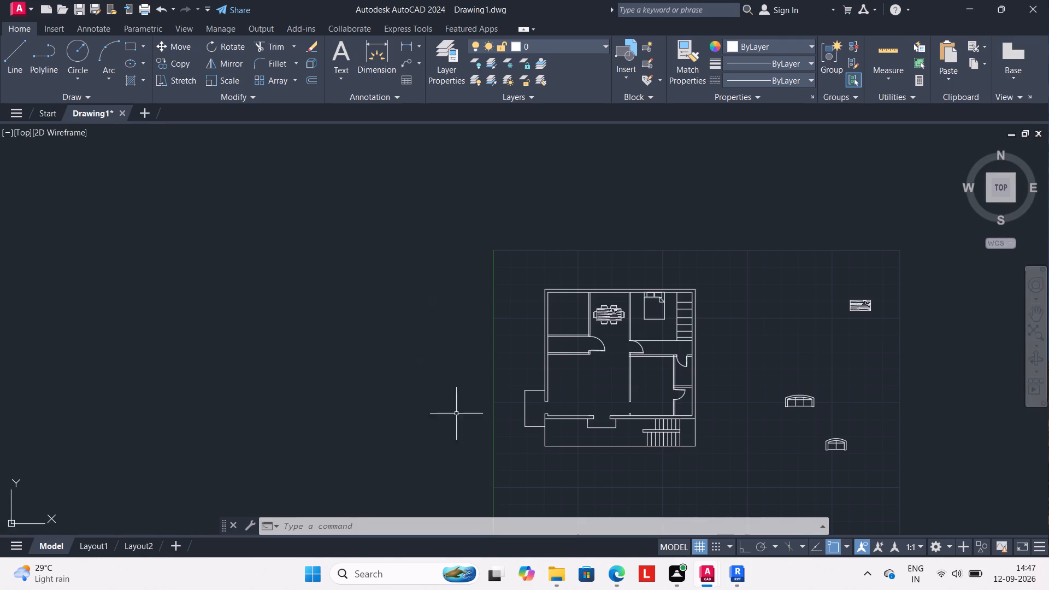
Rotate the three-seat sofa a quarter turn counterclockwise so that its back faces left.
click(808, 400)
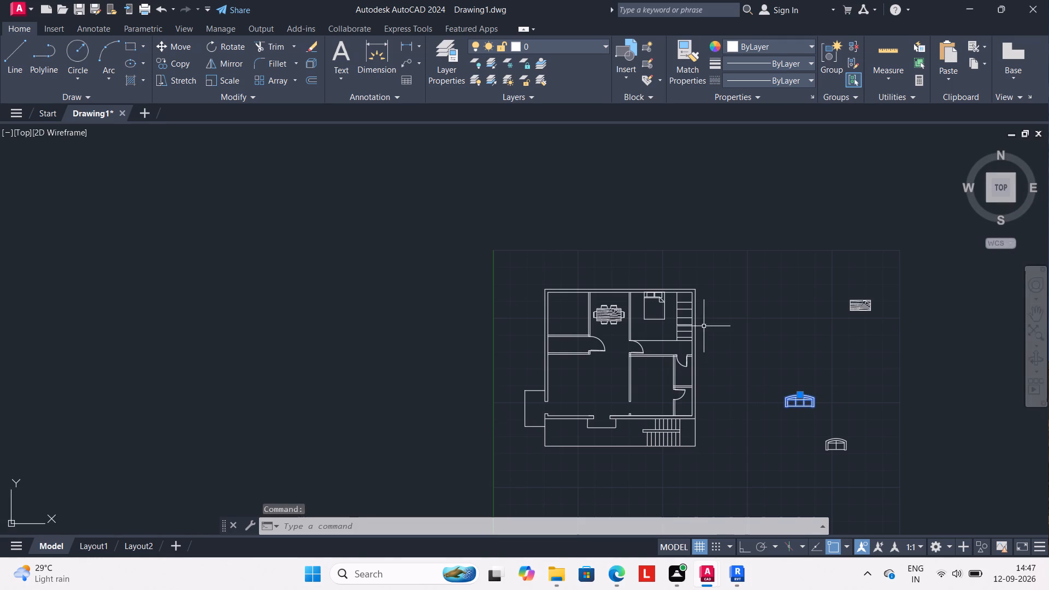
text(RO)
key(Return)
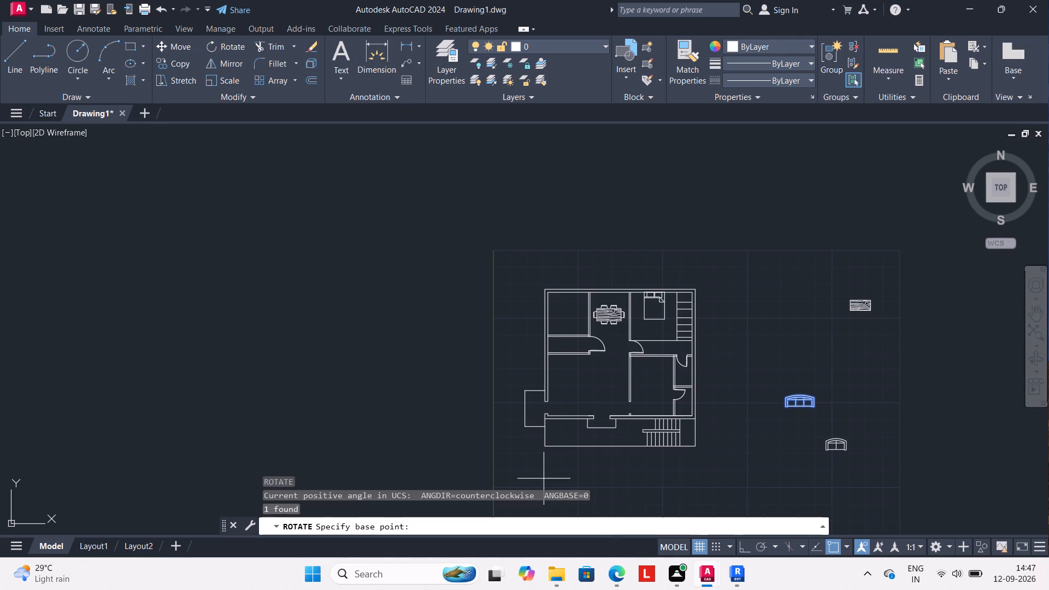
click(799, 406)
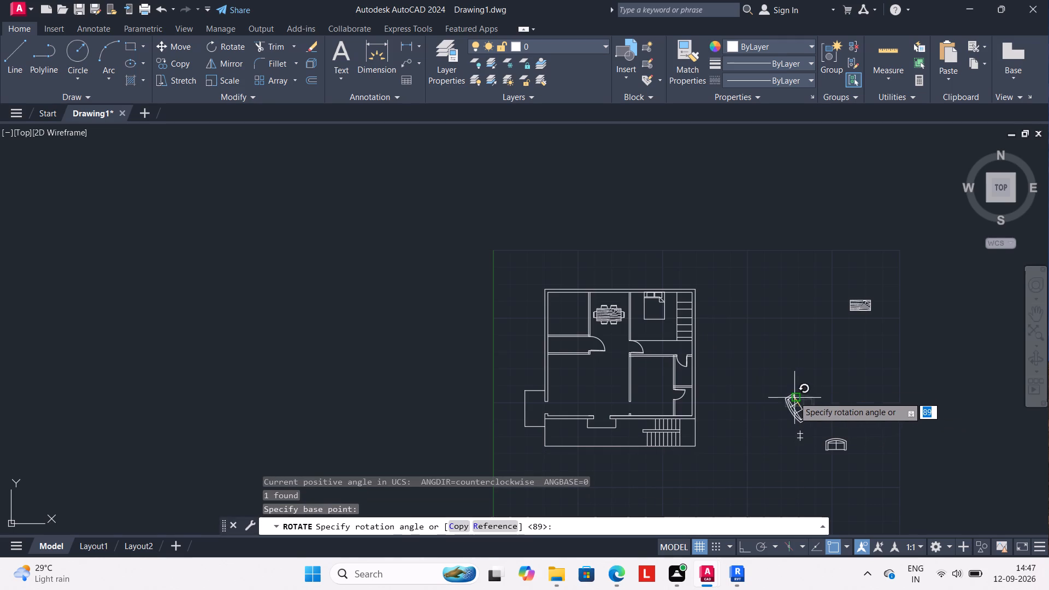
click(799, 394)
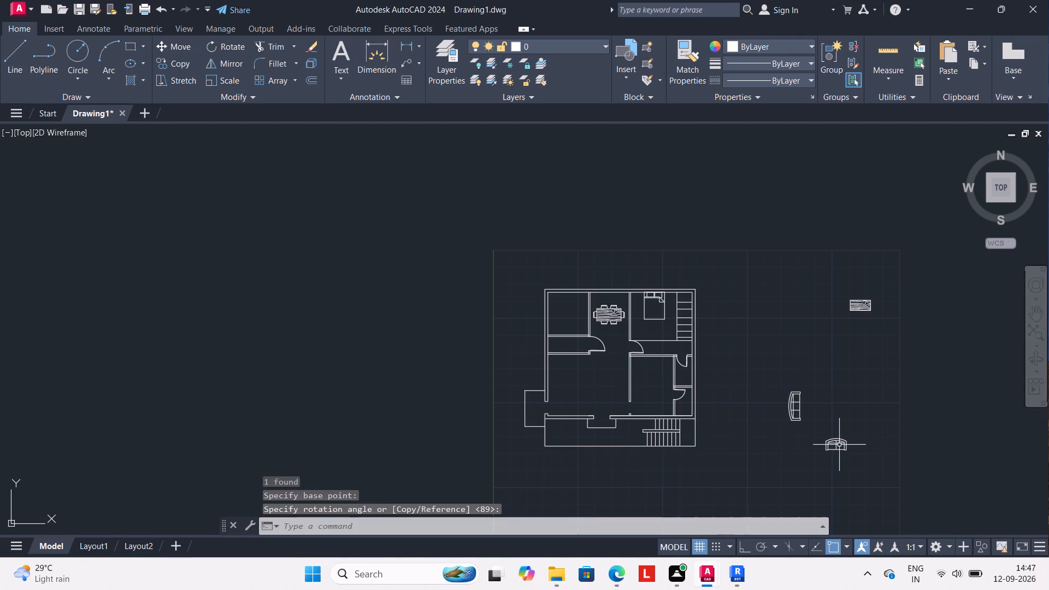
click(839, 441)
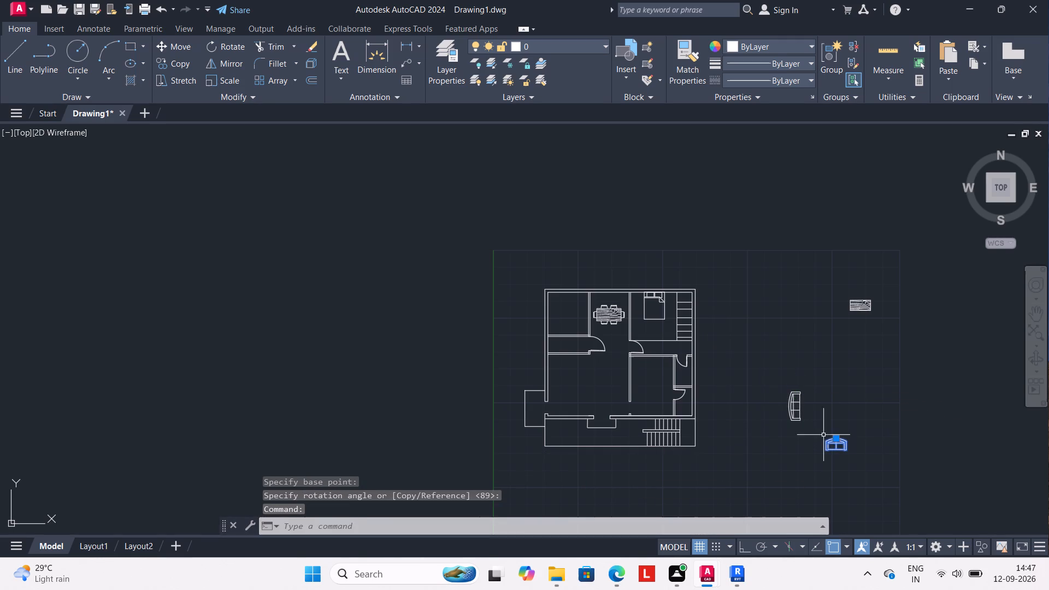
key(Escape)
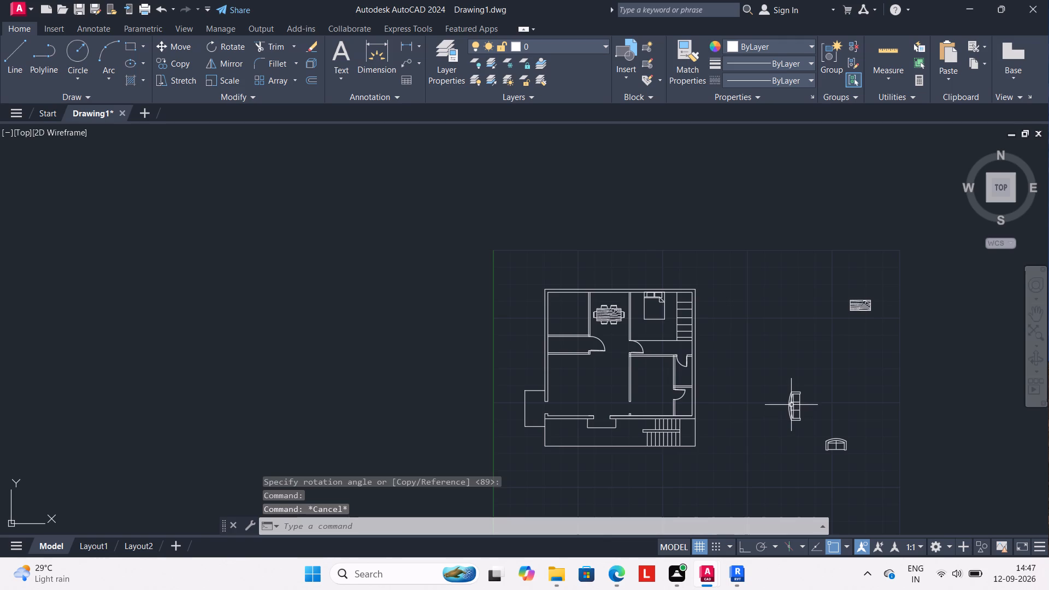
Move the rotated three-seat sofa into the large lower-left room, alongside the left exterior wall.
click(791, 405)
key(m)
key(Return)
drag(798, 404, 783, 409)
scroll(577, 382, up, 1)
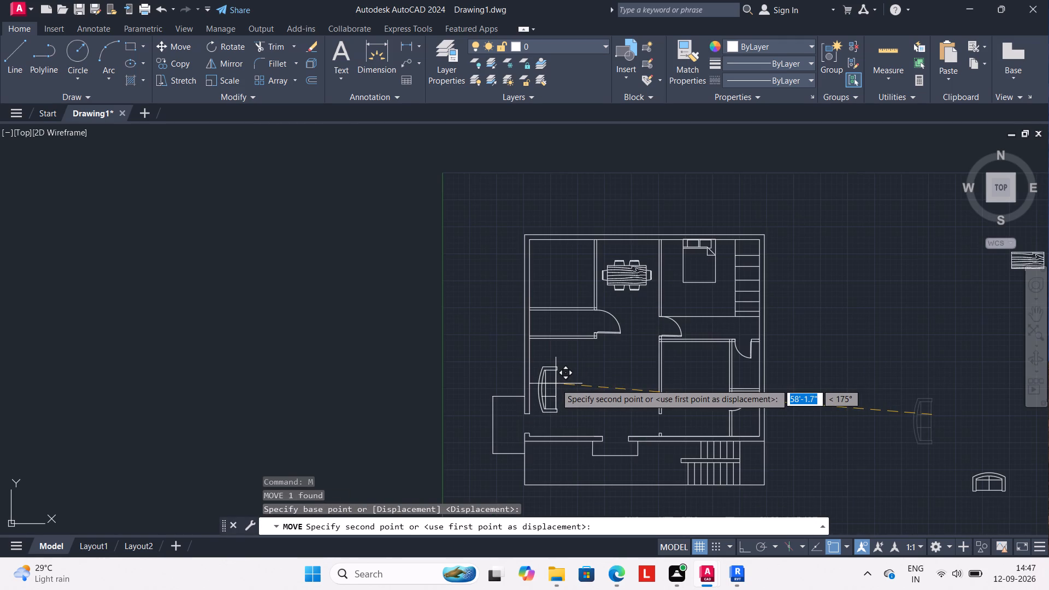
click(552, 371)
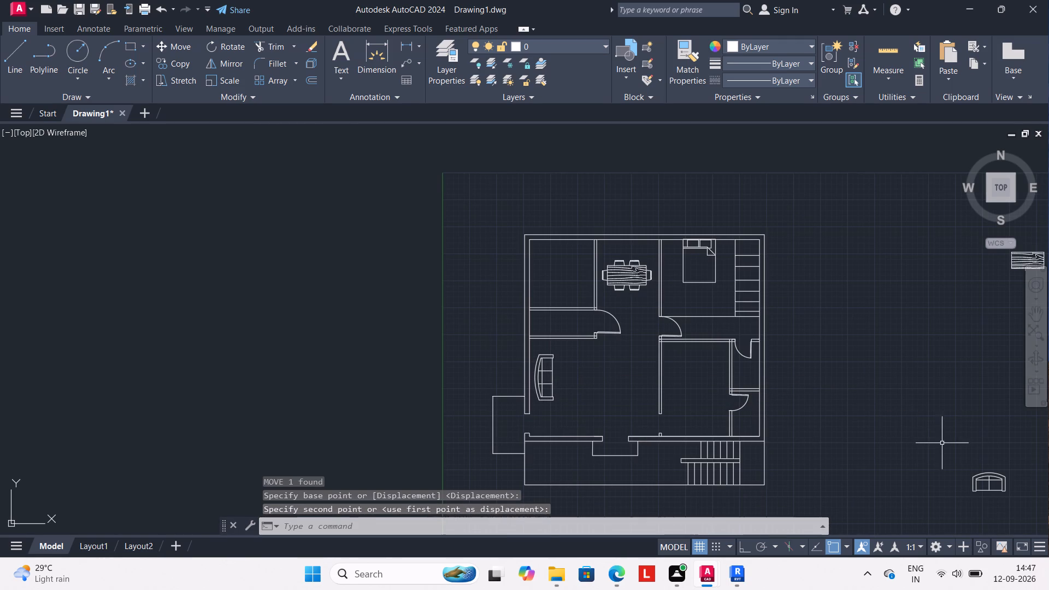
Move the two-seat sofa into the large lower-left room, beside the three-seat sofa's upper end and below the room's top wall.
click(986, 474)
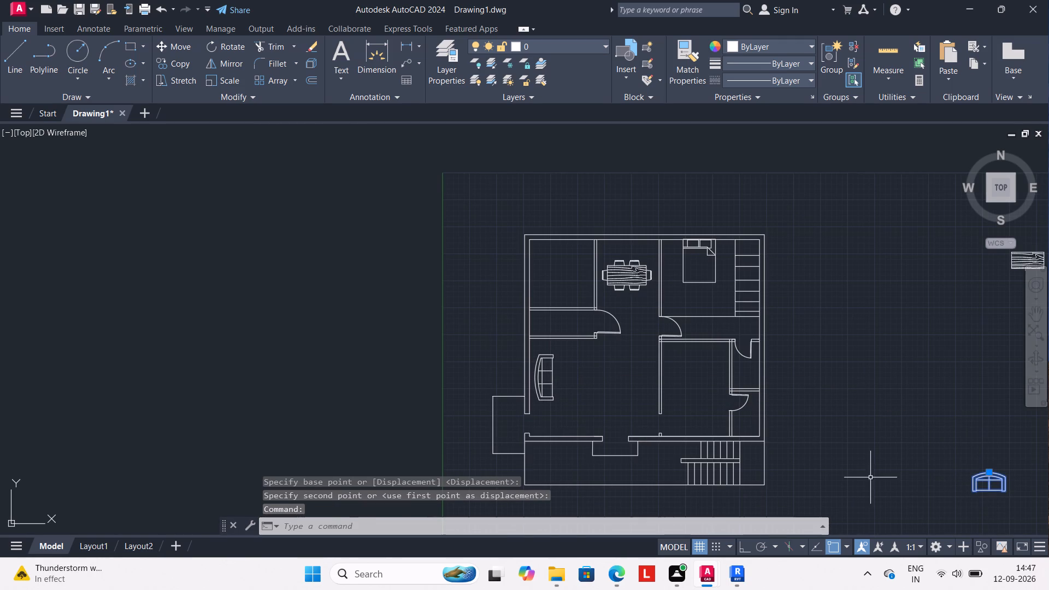
key(m)
key(Return)
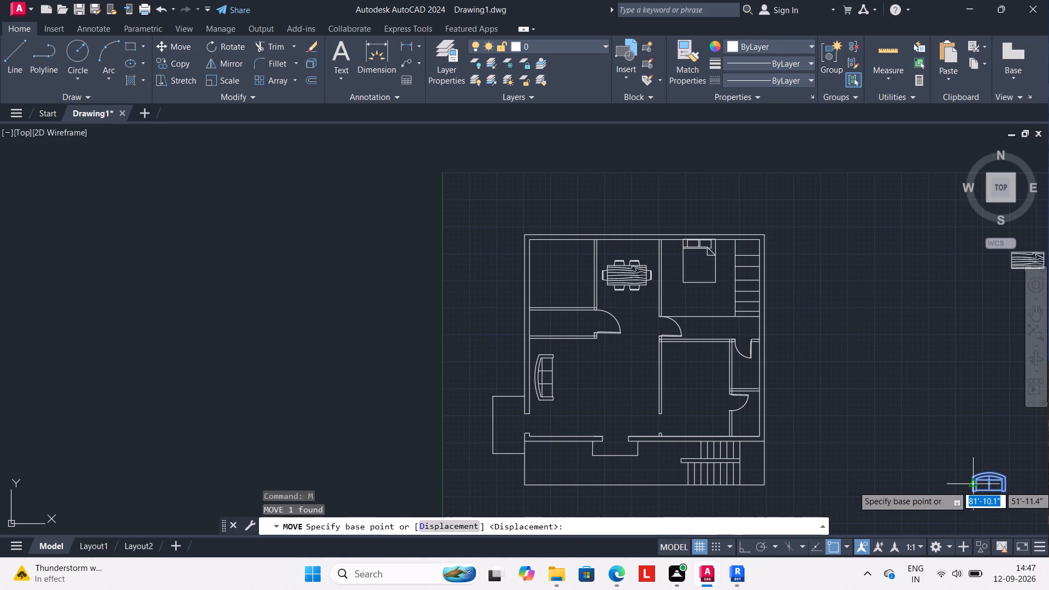
click(983, 485)
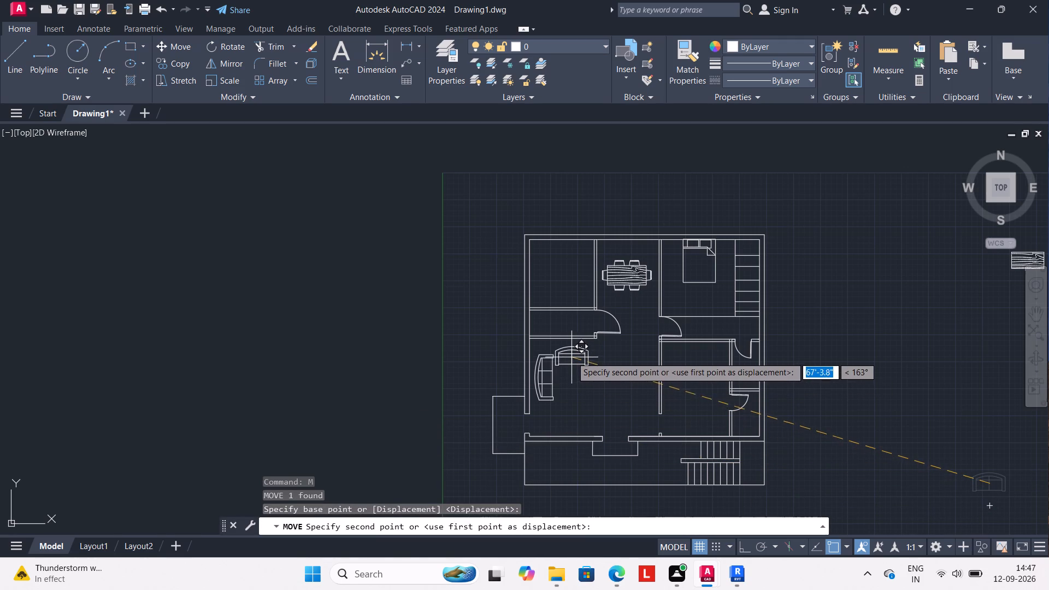
click(573, 355)
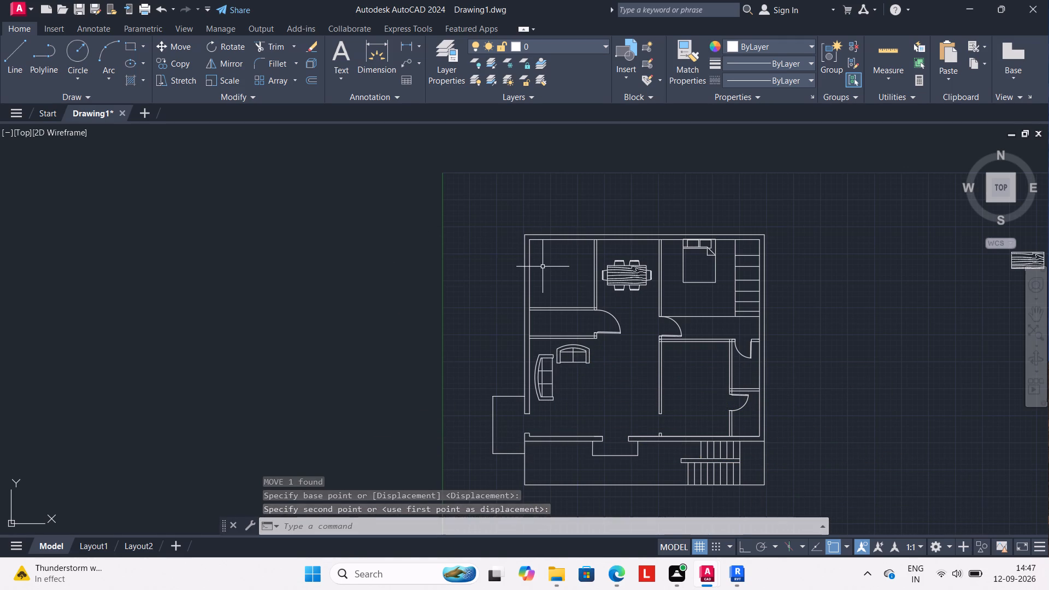
Draw an L-shaped counter outline in the upper-left room with lines about 3' inward, 5' up and 7' across to the right wall.
key(l)
key(Return)
scroll(511, 265, up, 1)
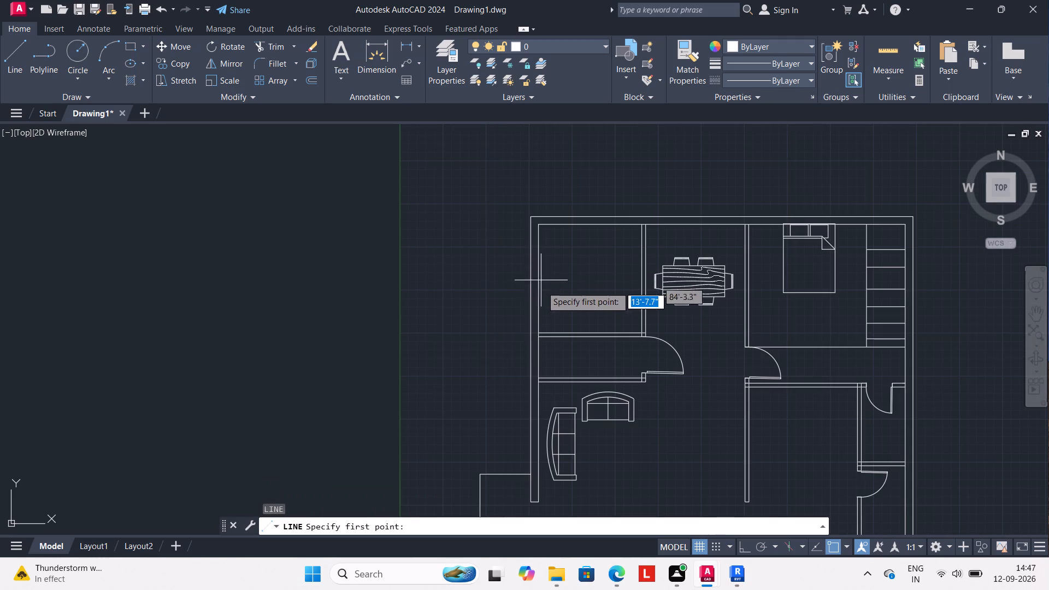
click(538, 301)
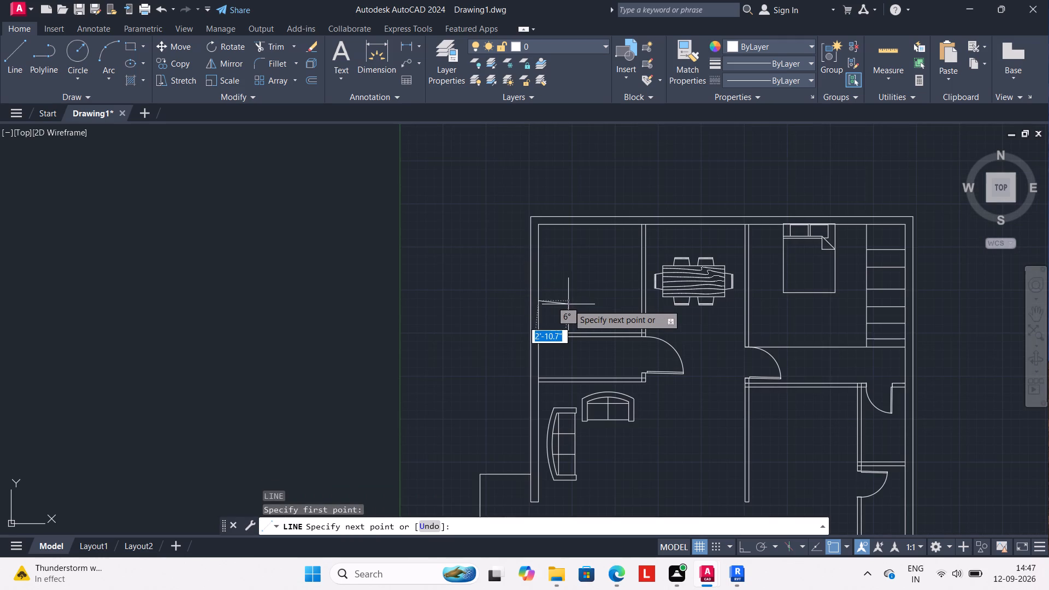
drag(569, 300, 567, 291)
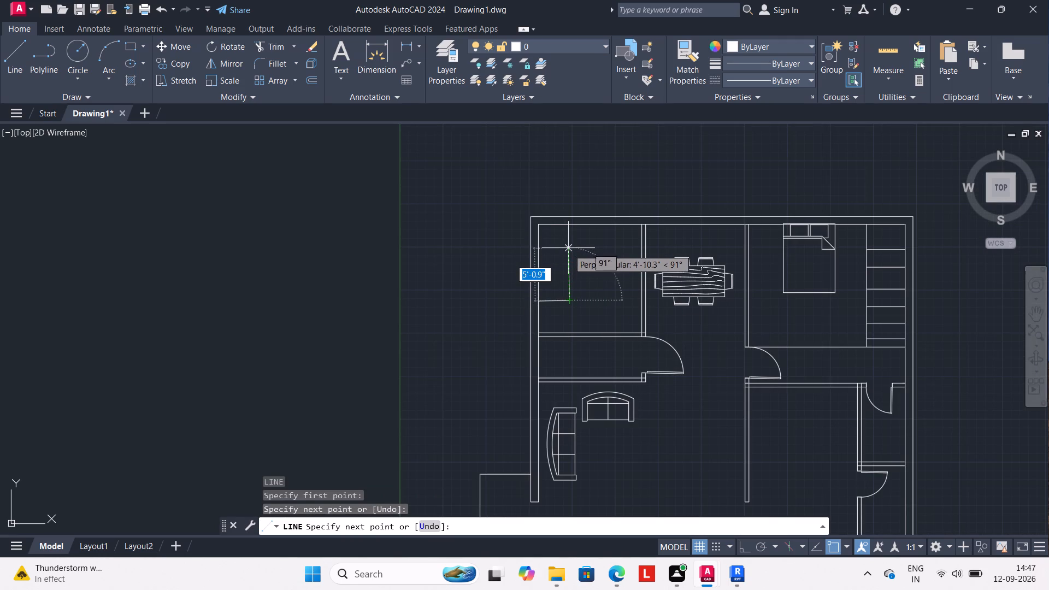
click(569, 246)
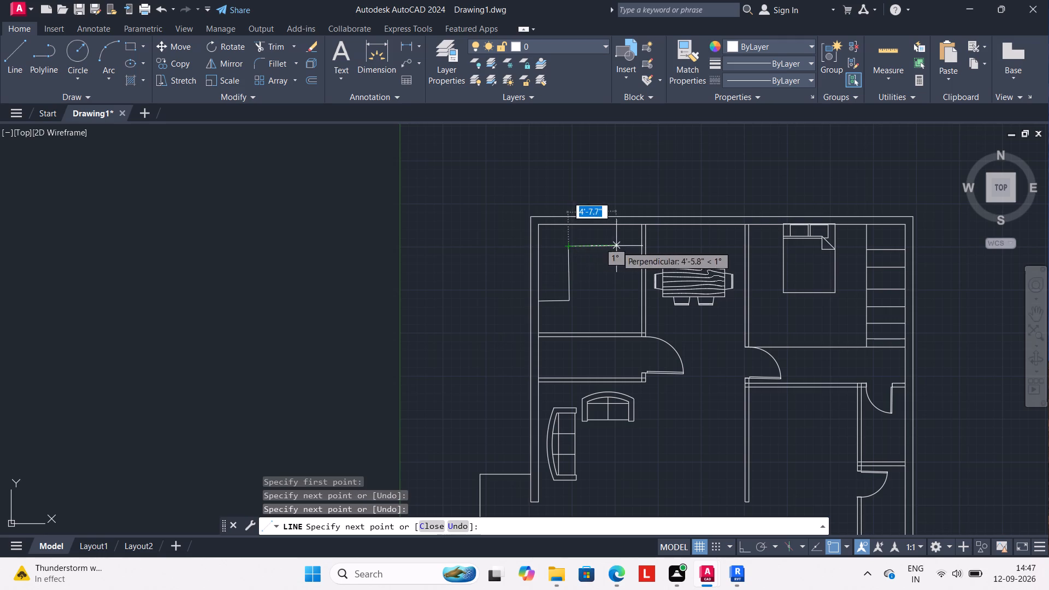
click(640, 246)
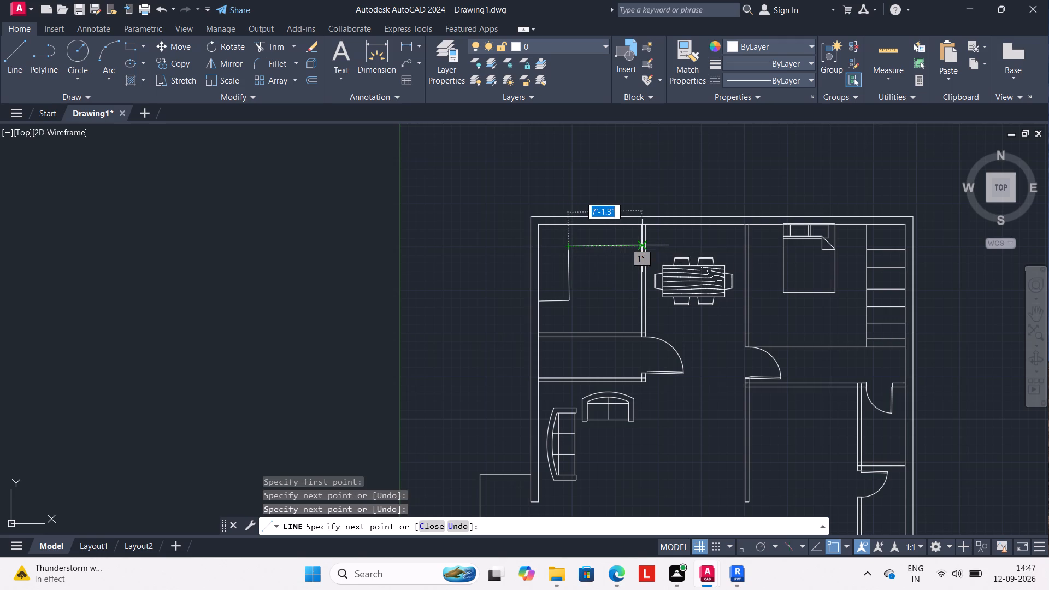
key(Escape)
scroll(553, 334, down, 1)
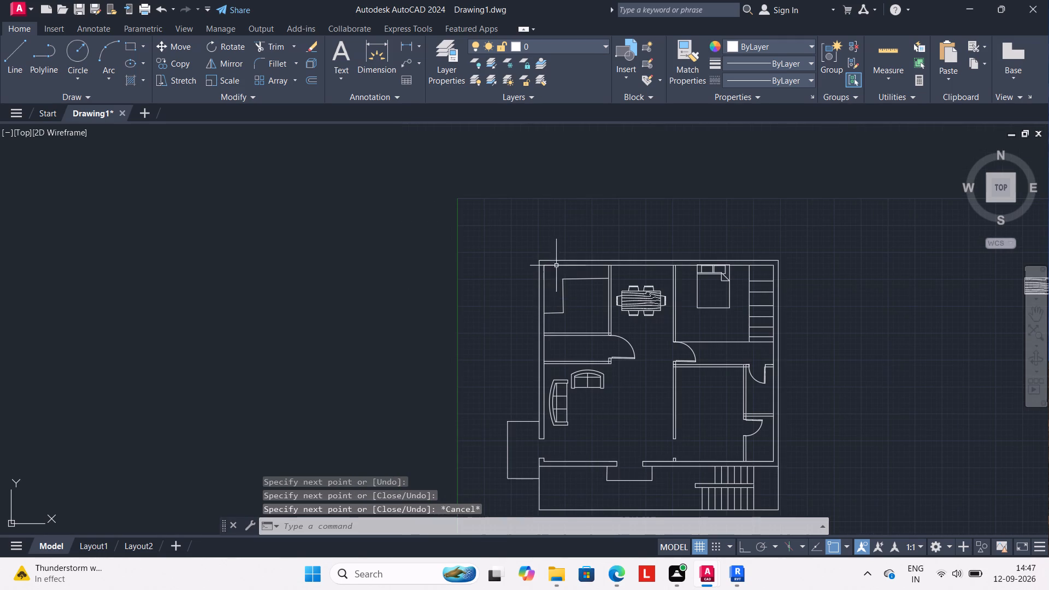
Copy the bed from the upper-right bedroom straight down into the lower-right bedroom.
middle_drag(897, 386, 830, 337)
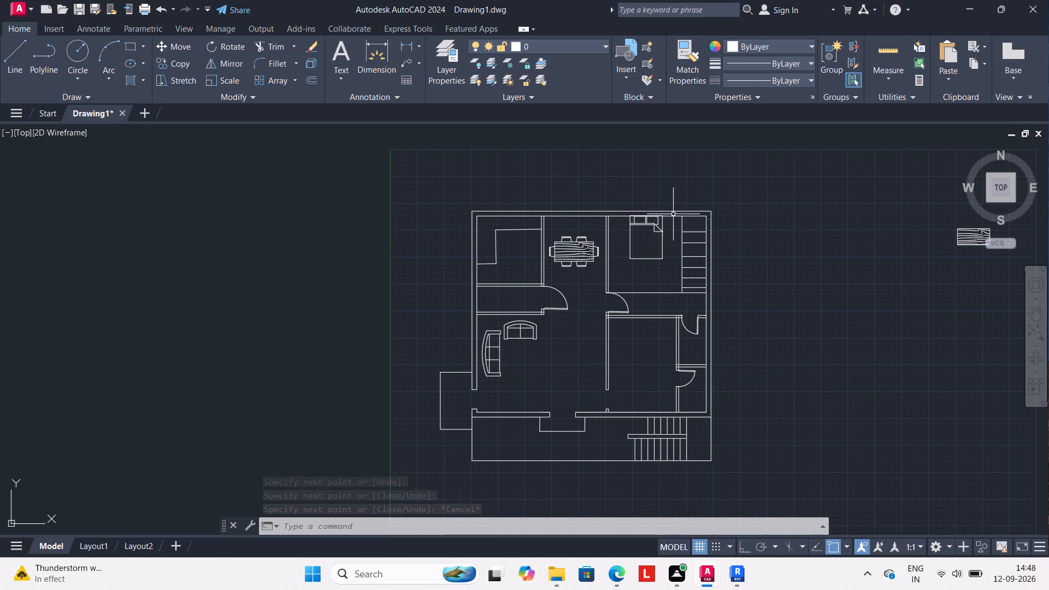
click(649, 259)
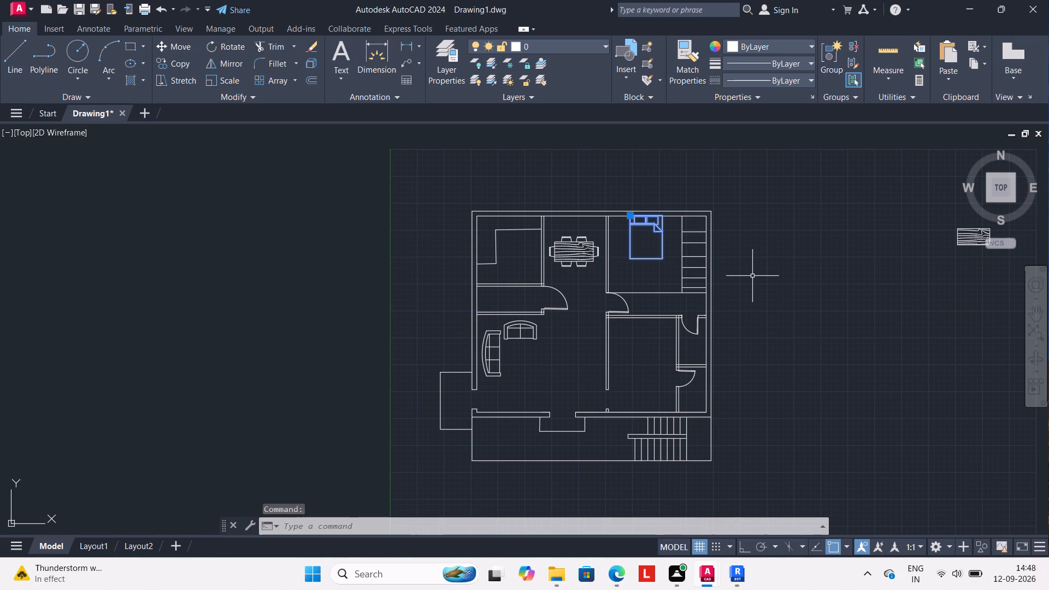
text(CO)
key(Return)
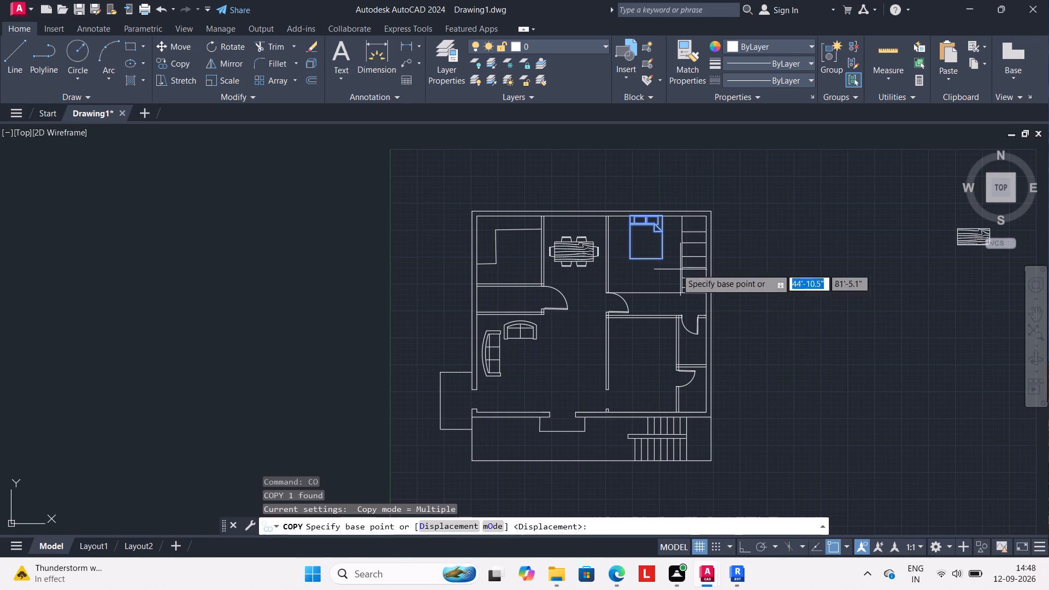
click(641, 261)
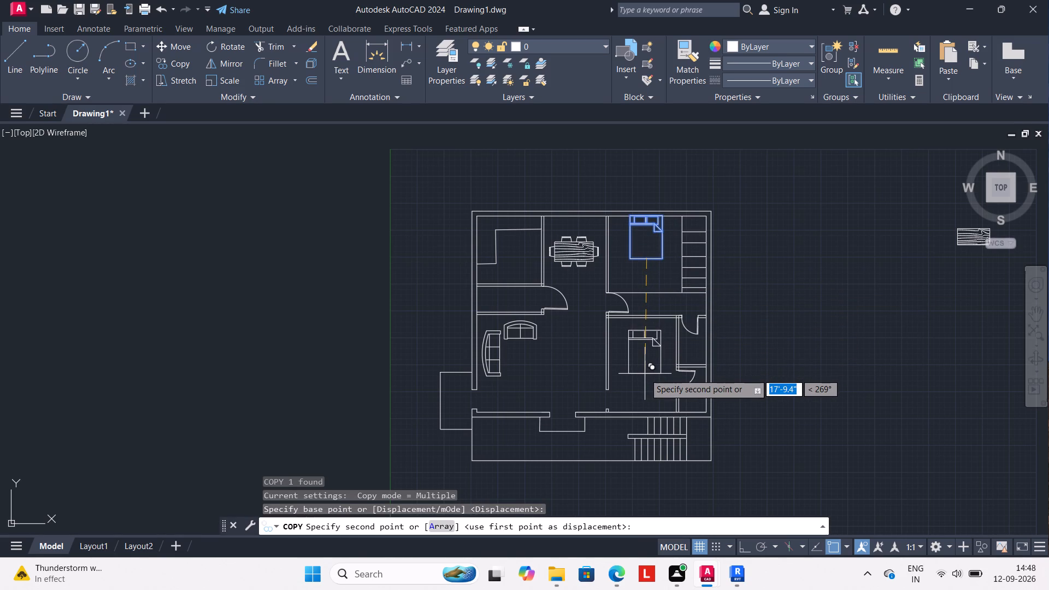
click(645, 374)
key(Escape)
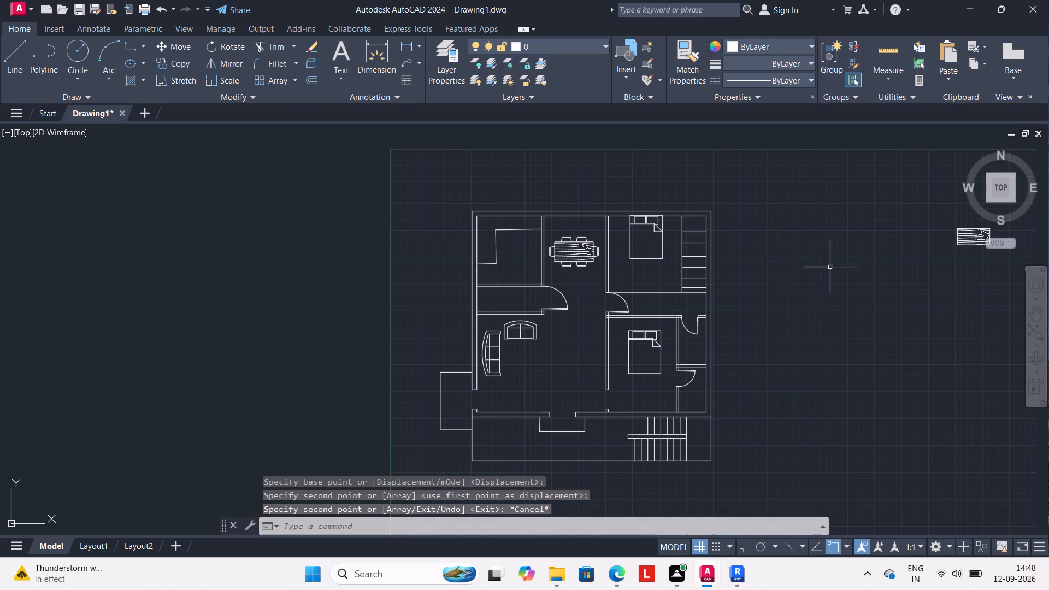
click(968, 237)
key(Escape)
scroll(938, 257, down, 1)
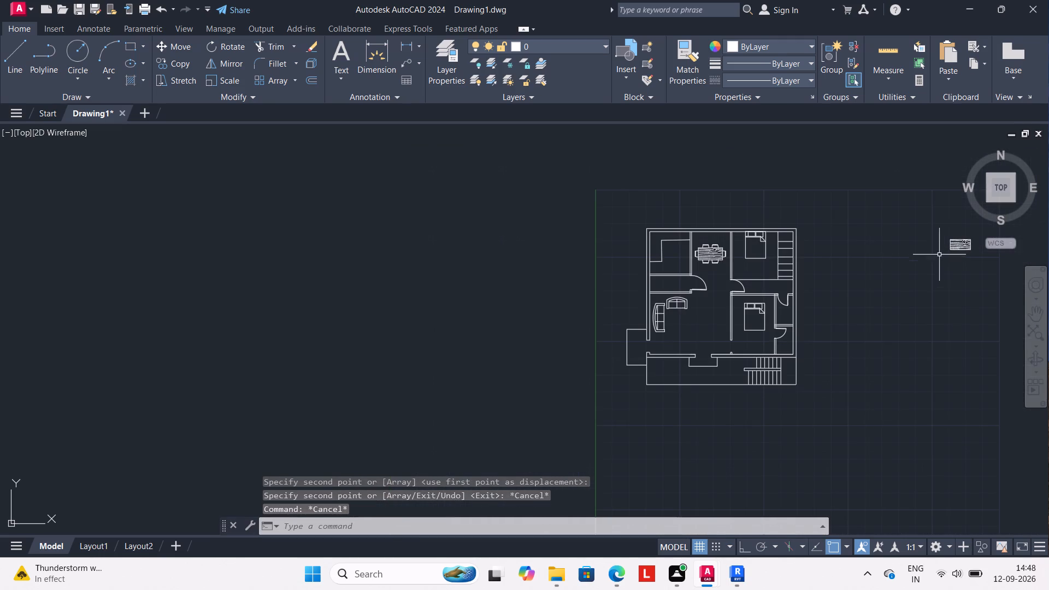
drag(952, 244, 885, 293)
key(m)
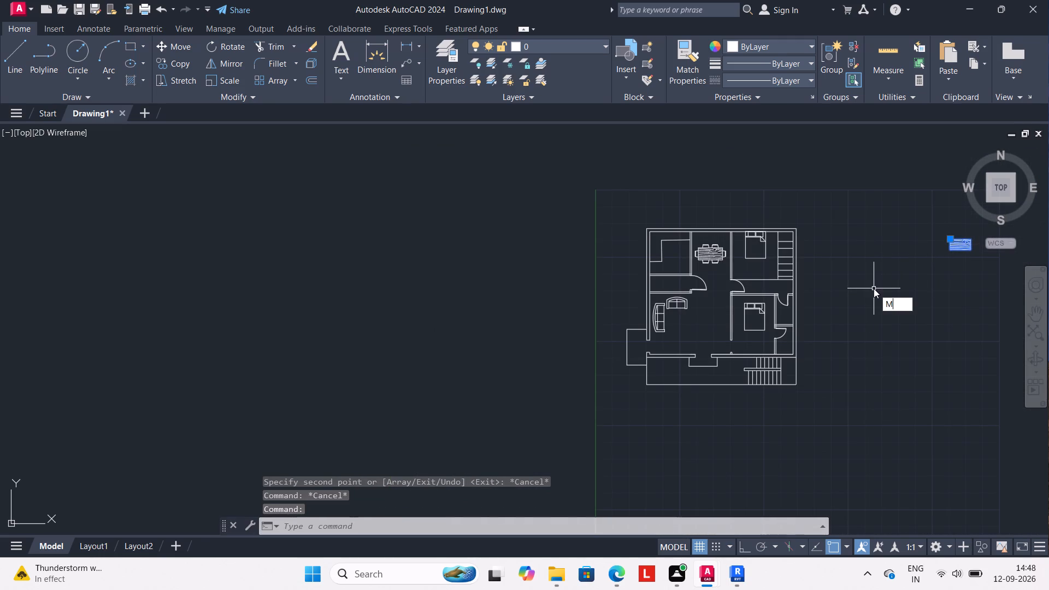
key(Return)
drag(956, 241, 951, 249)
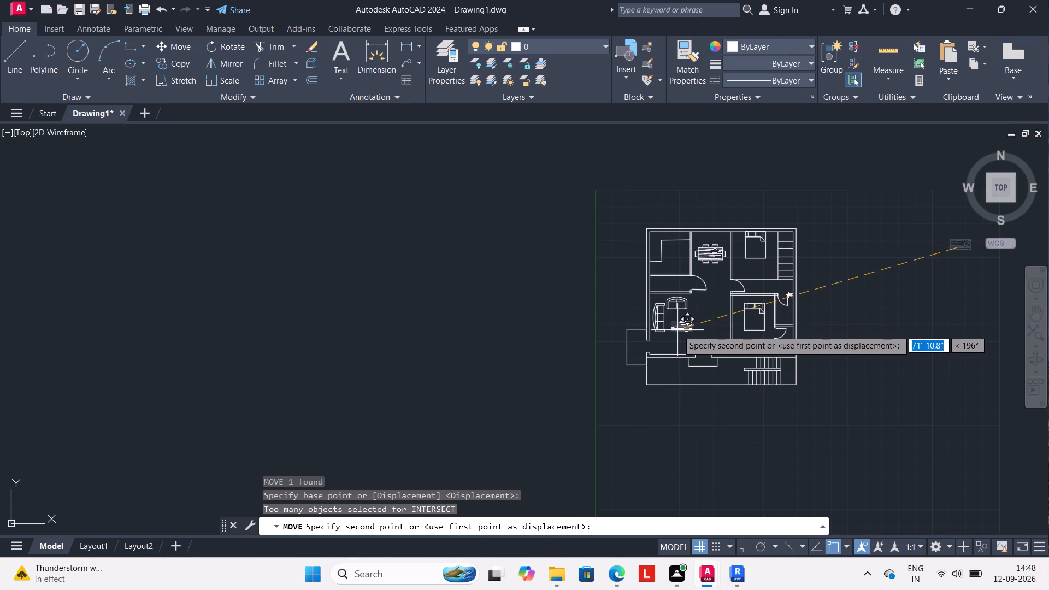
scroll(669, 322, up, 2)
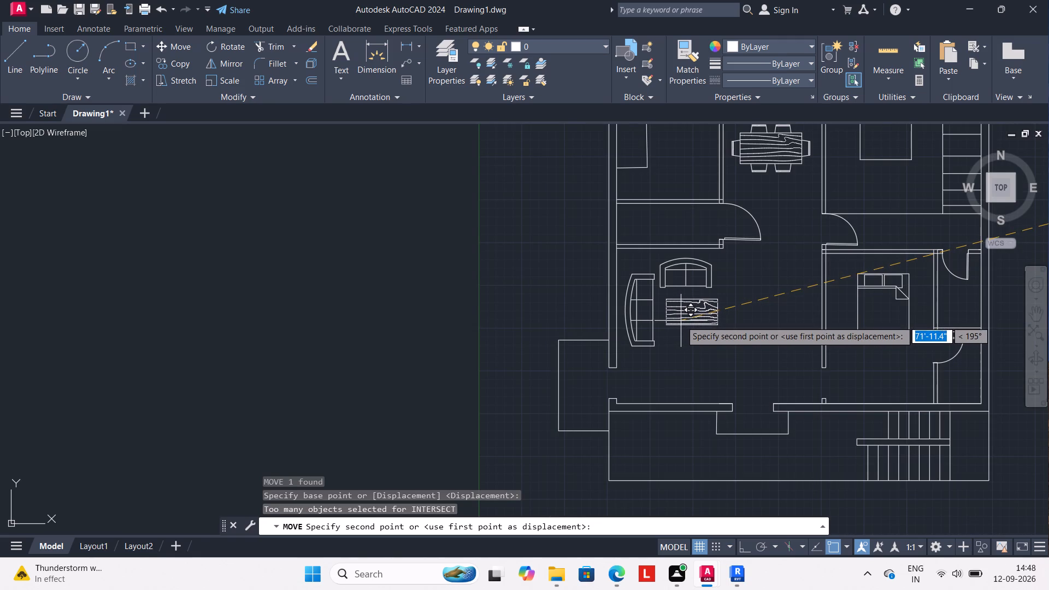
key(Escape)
Rotate the copied bed in the lower-right bedroom about 90° counterclockwise so its headboard faces left.
scroll(563, 308, down, 2)
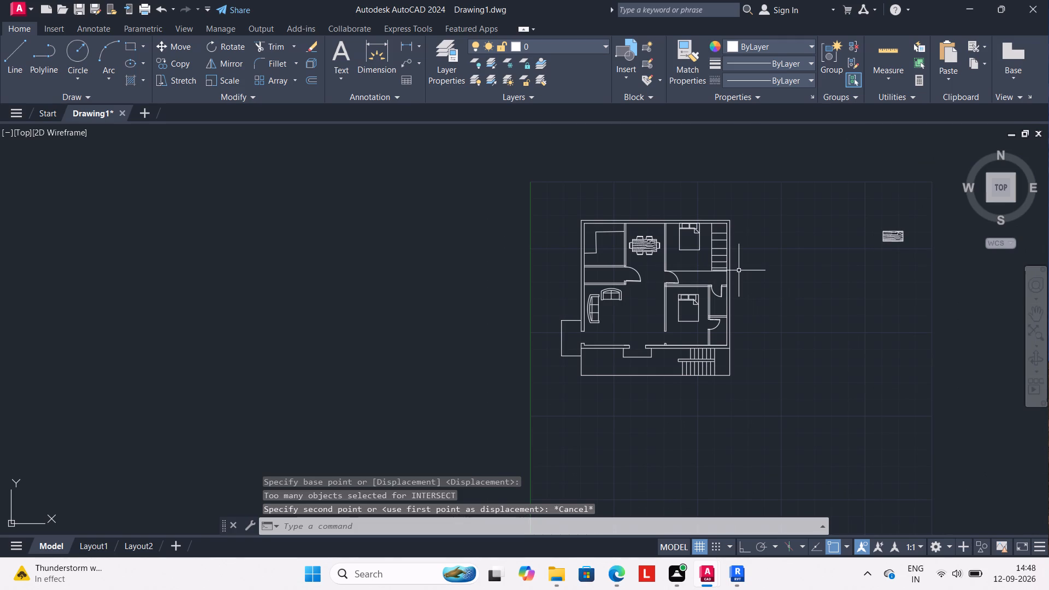
click(691, 319)
scroll(691, 319, up, 2)
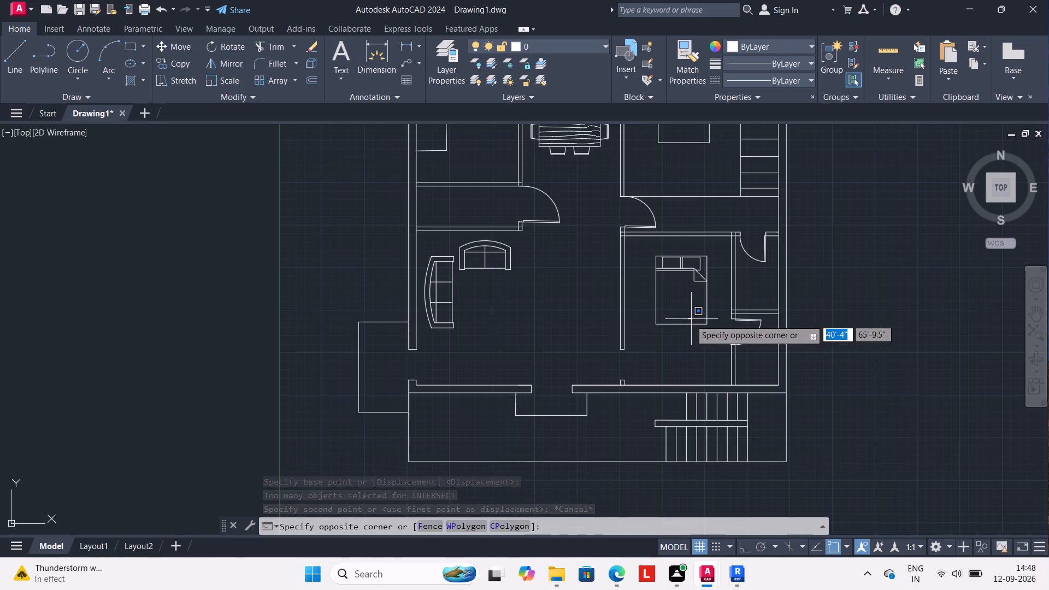
click(686, 325)
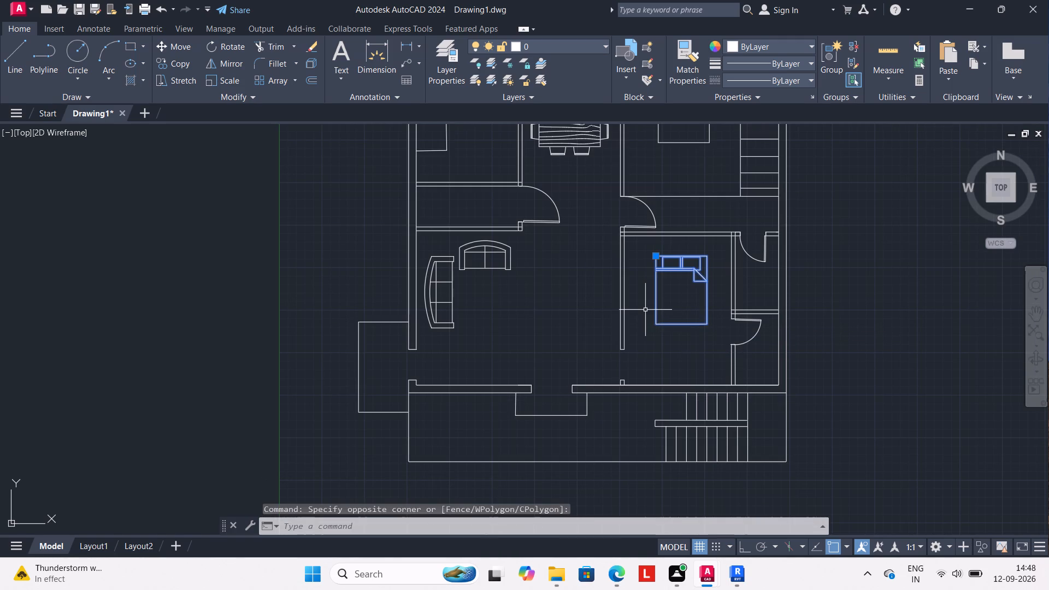
text(RO)
key(Return)
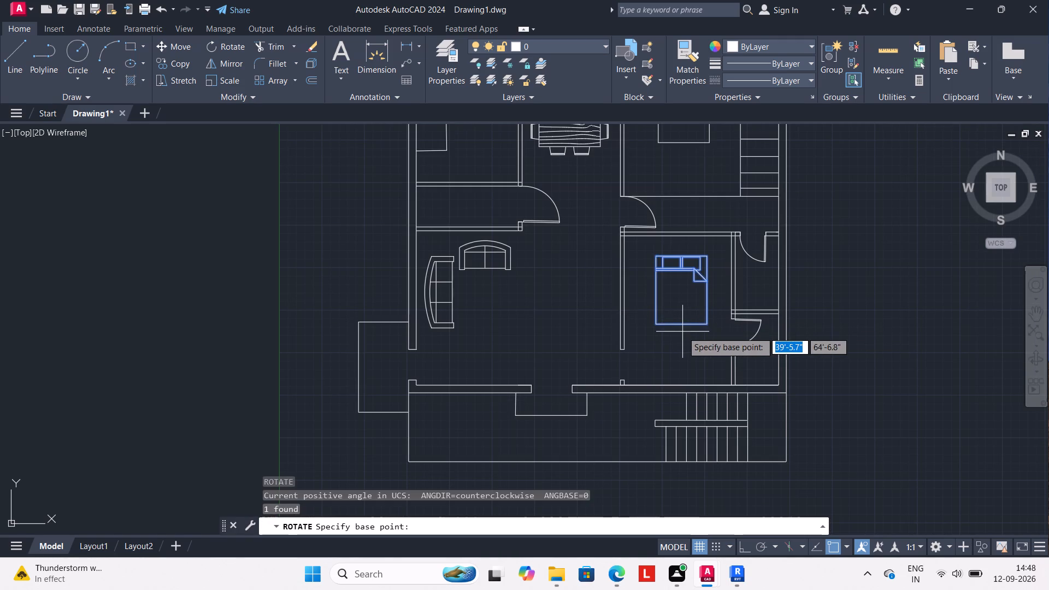
click(682, 324)
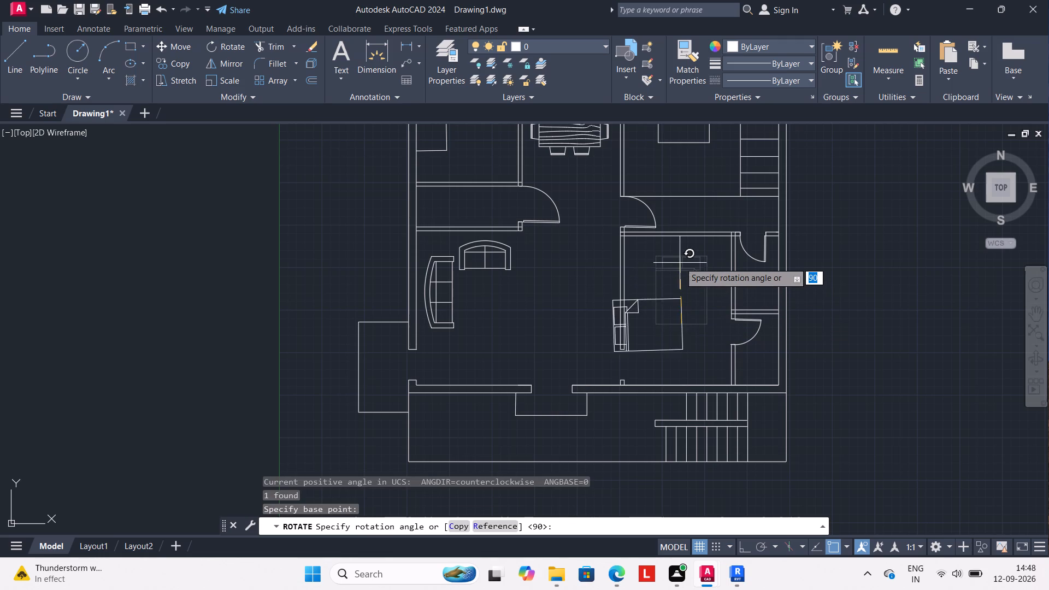
click(677, 261)
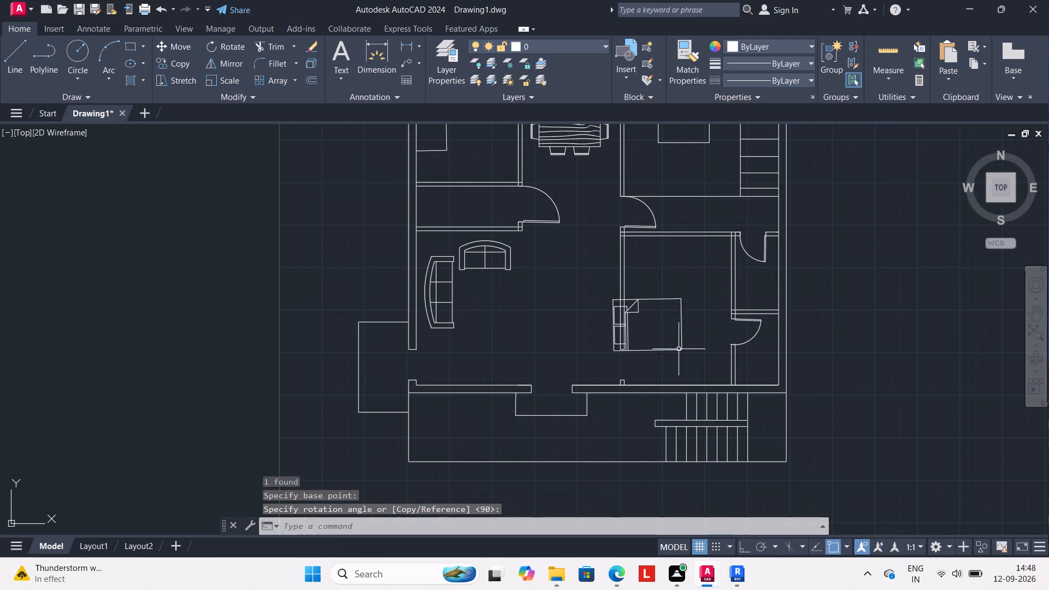
Move the rotated bed up and right, fully inside the lower-right bedroom with its headboard beside the left wall.
click(679, 349)
key(m)
key(Return)
click(677, 345)
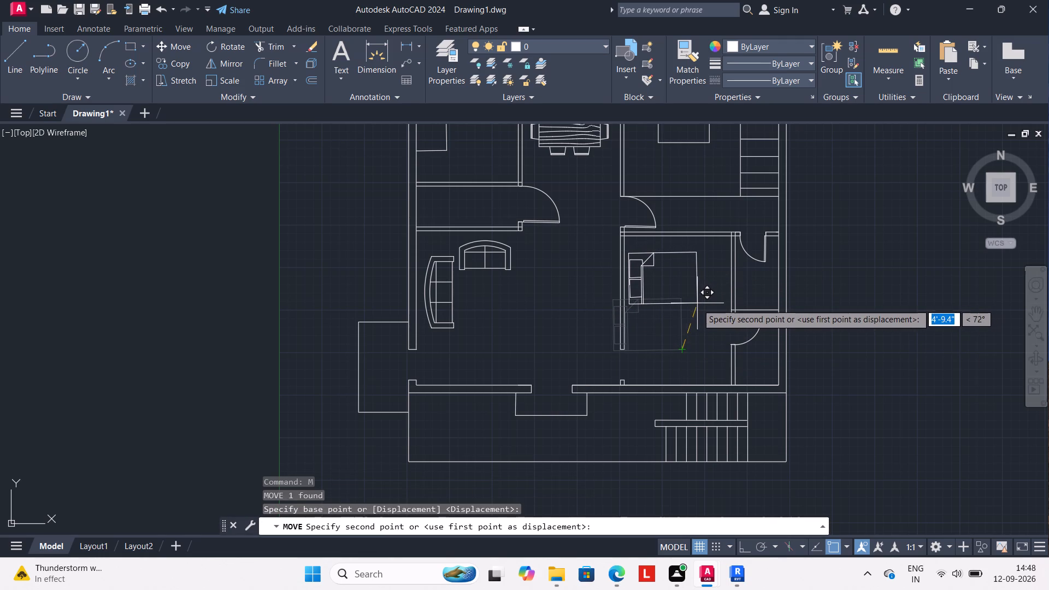
click(693, 305)
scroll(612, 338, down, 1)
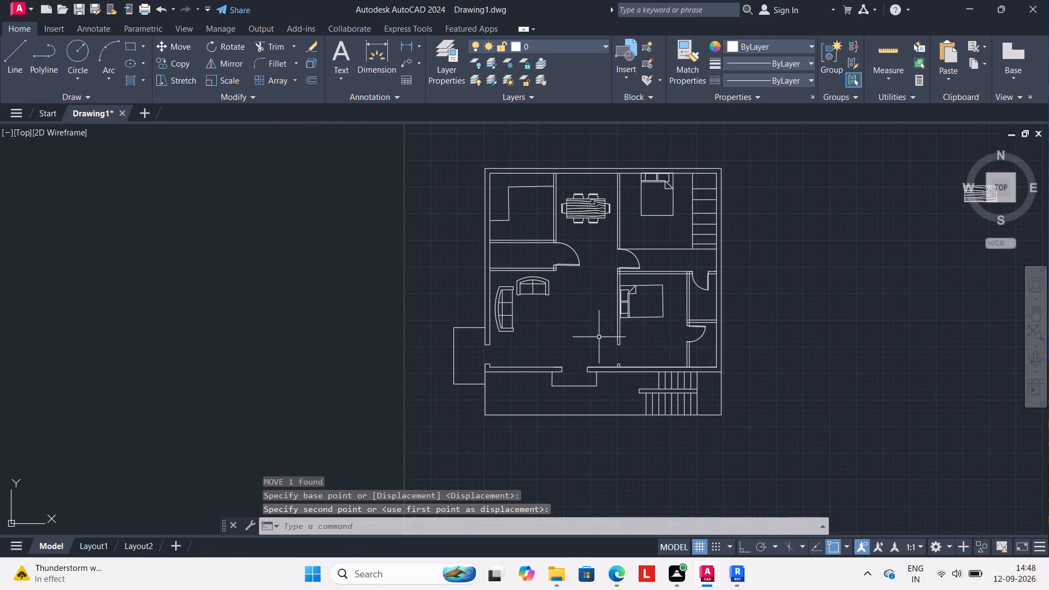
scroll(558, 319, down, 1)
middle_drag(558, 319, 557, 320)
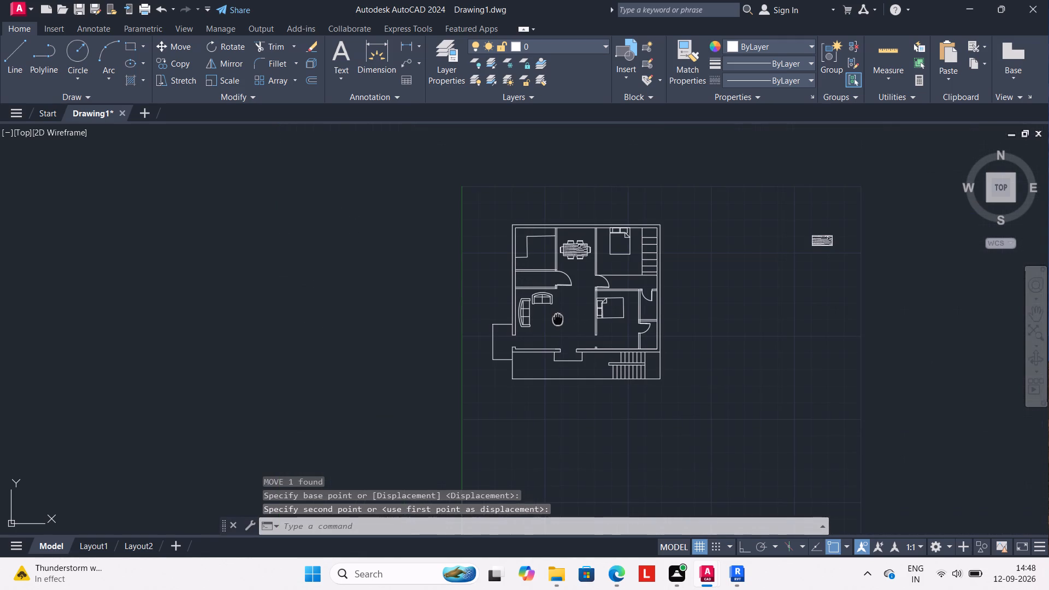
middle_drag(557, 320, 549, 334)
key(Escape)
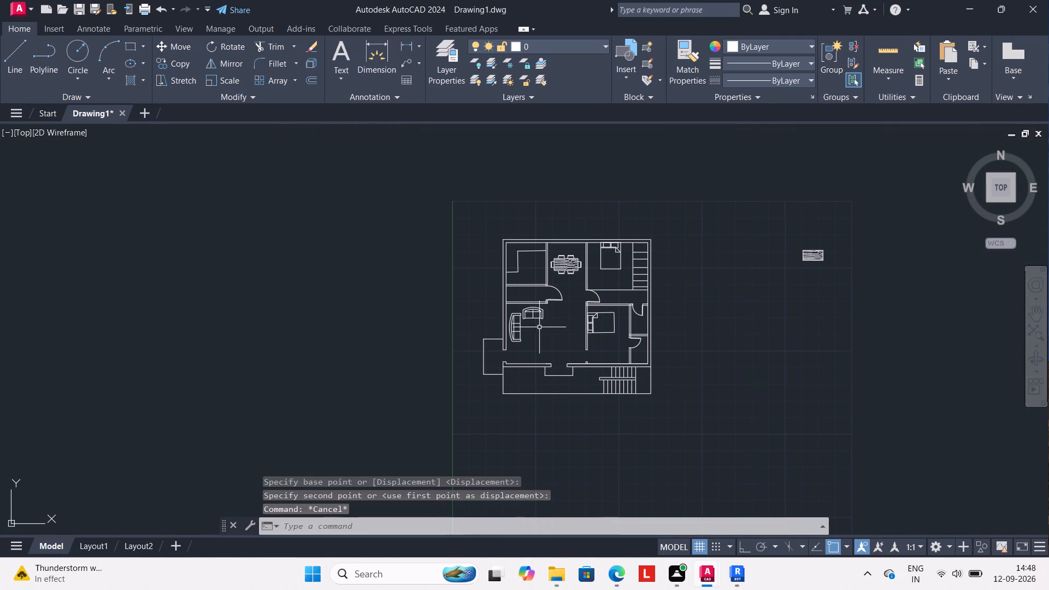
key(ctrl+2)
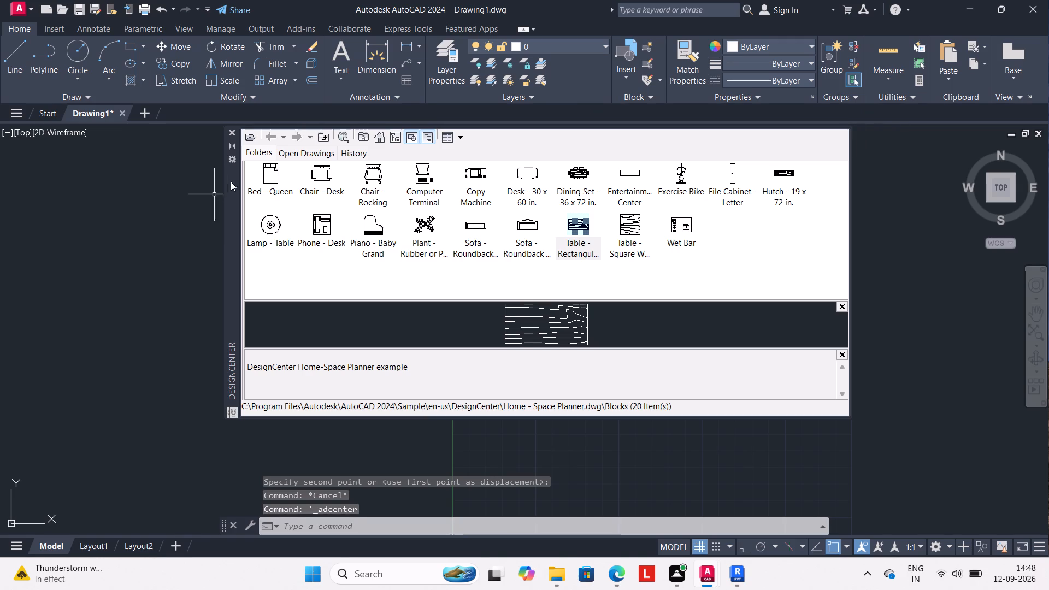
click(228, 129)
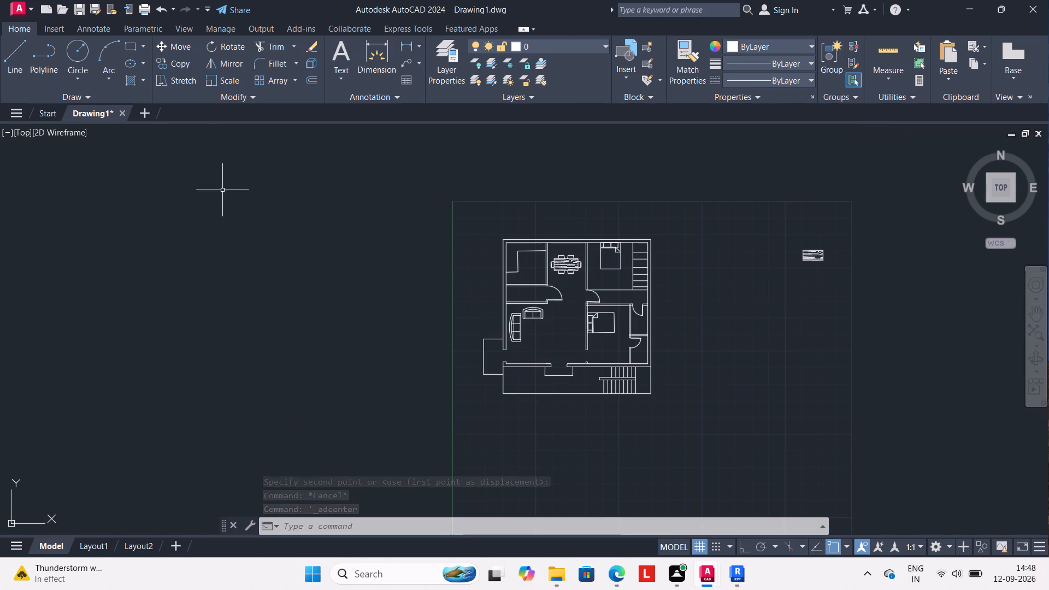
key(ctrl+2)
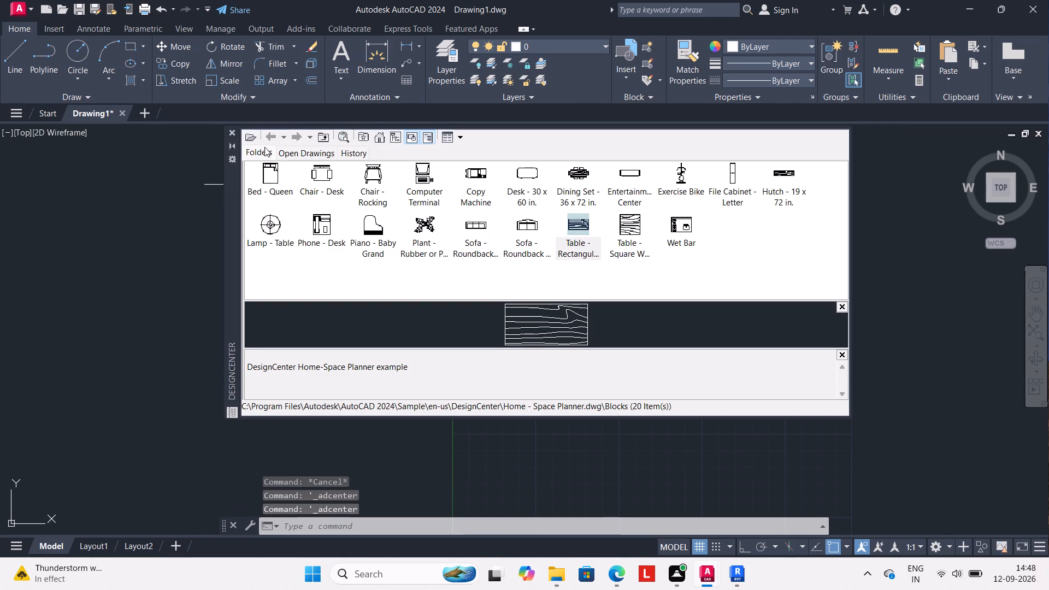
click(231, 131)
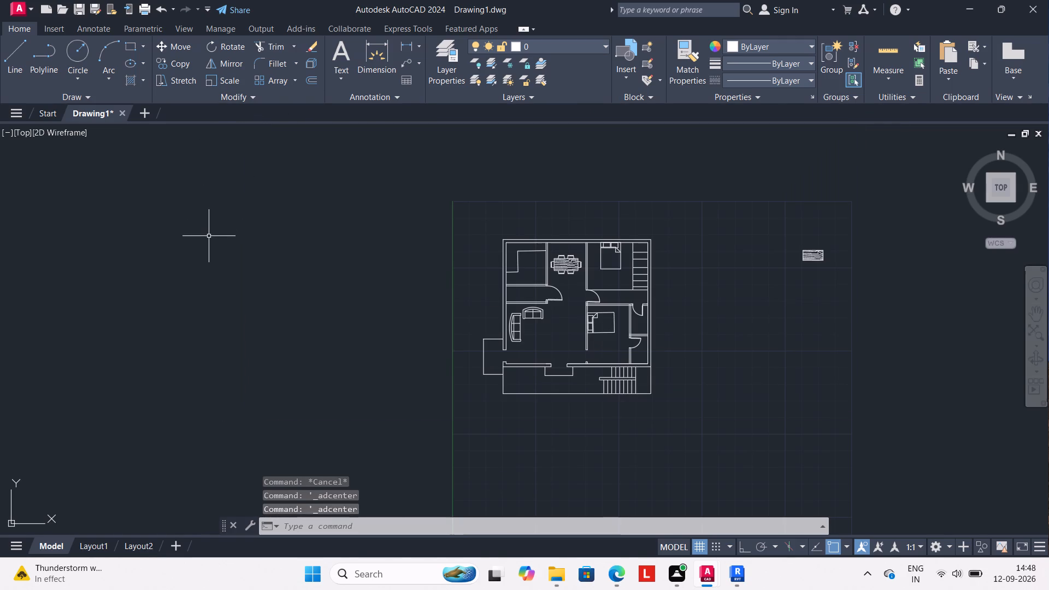
Insert the Toilet - Imperial block from the Architectural tool palette in the empty area right of the floor plan.
key(ctrl+3)
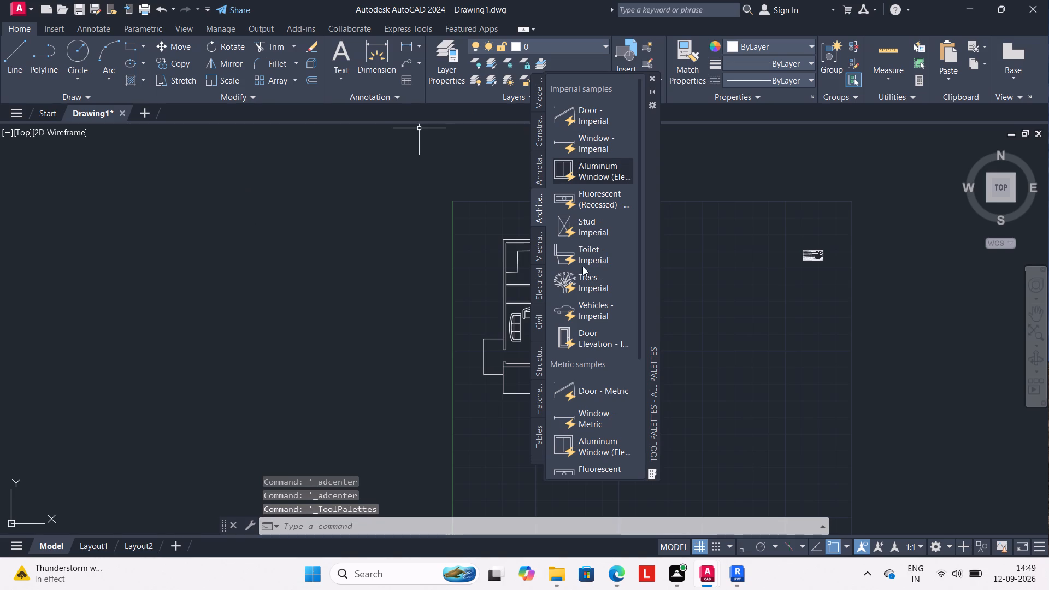
drag(575, 257, 740, 327)
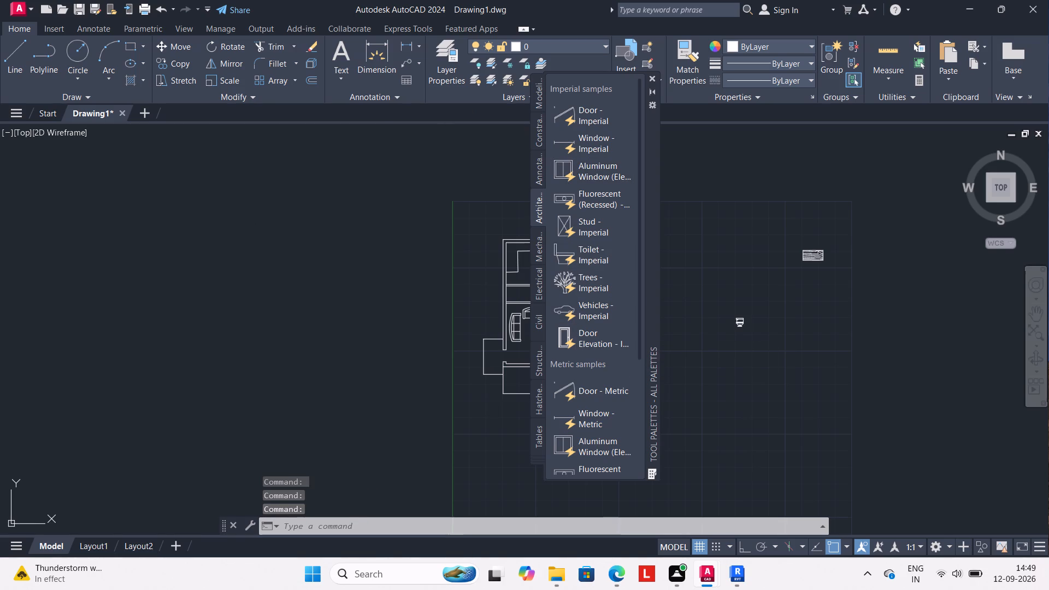
click(651, 74)
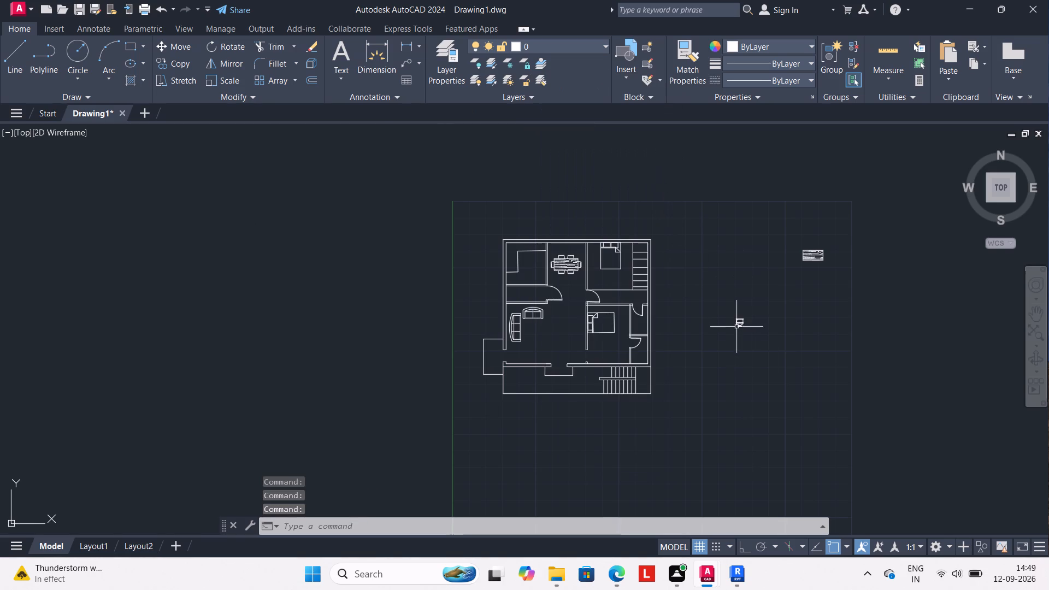
Move the toilet from beside the floor plan into the small lower-right bathroom, against its bottom wall.
click(738, 326)
key(m)
key(Return)
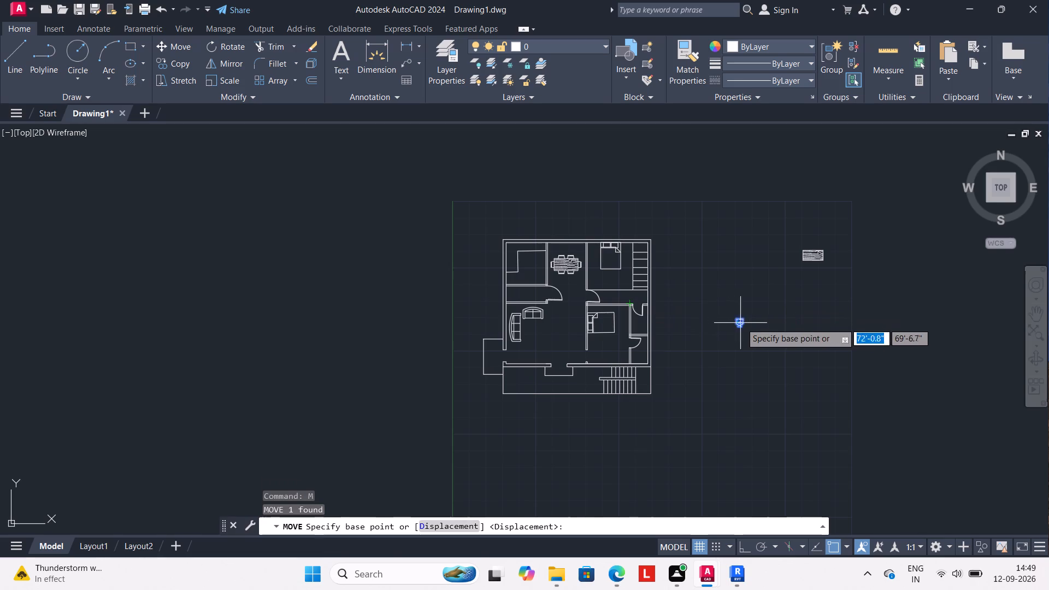
click(741, 323)
scroll(587, 313, up, 2)
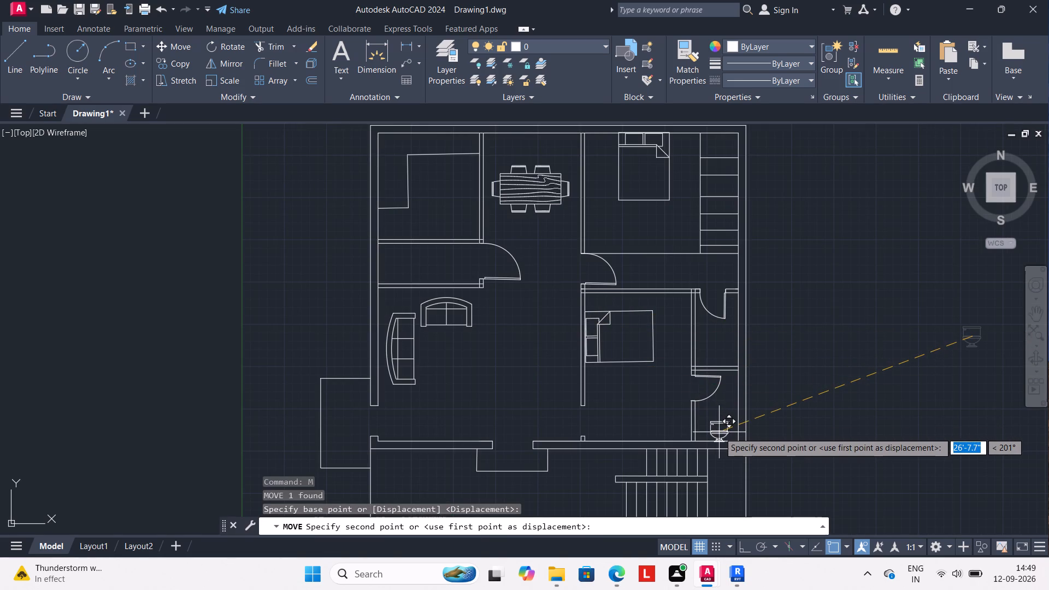
drag(719, 432, 719, 426)
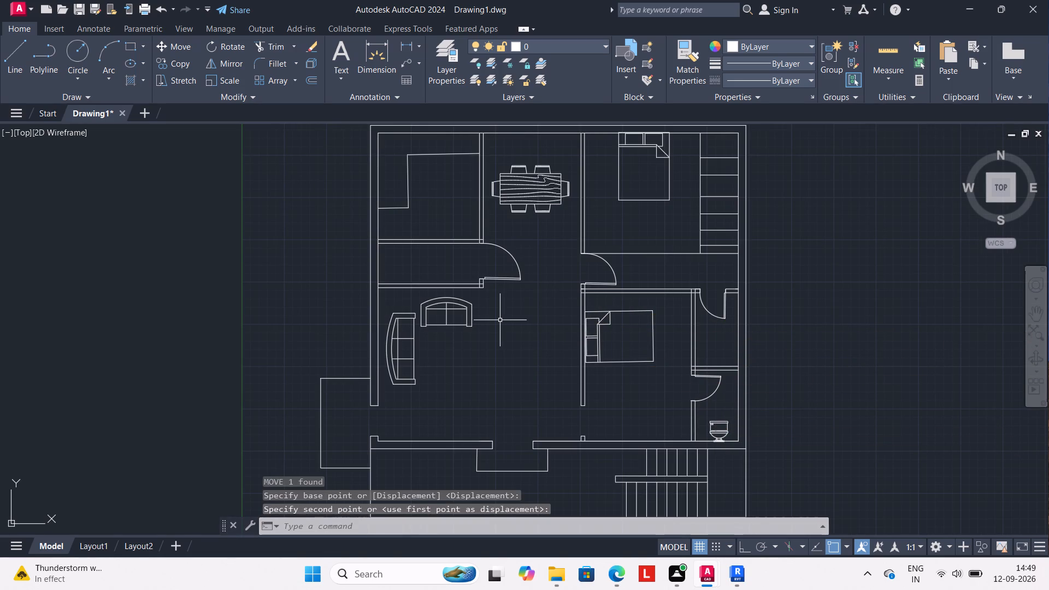
Draw a 3' wide window outline with lines across the top exterior wall above the dining table.
scroll(497, 322, down, 1)
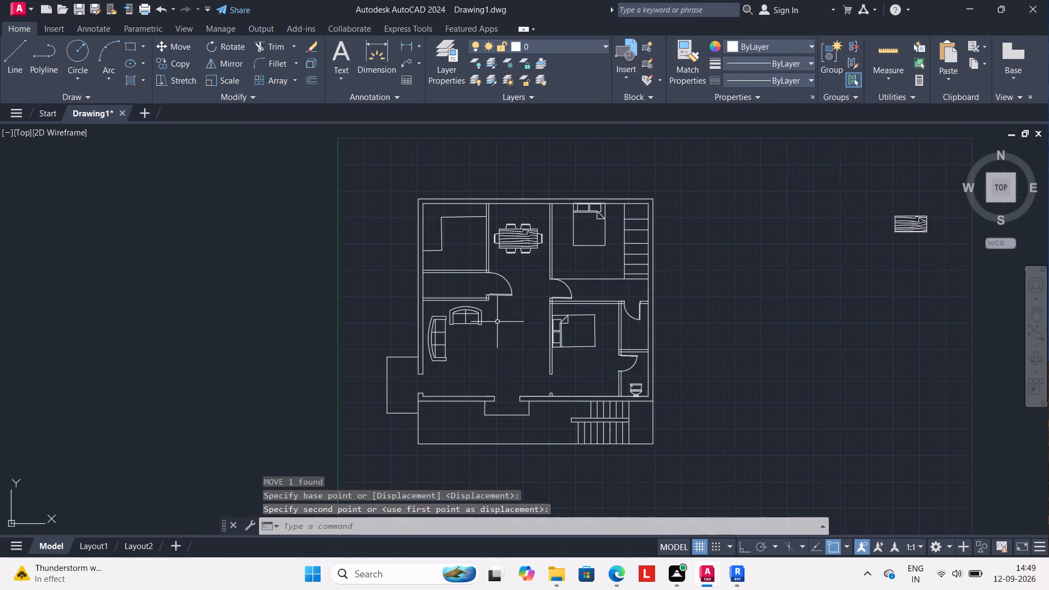
scroll(497, 322, down, 1)
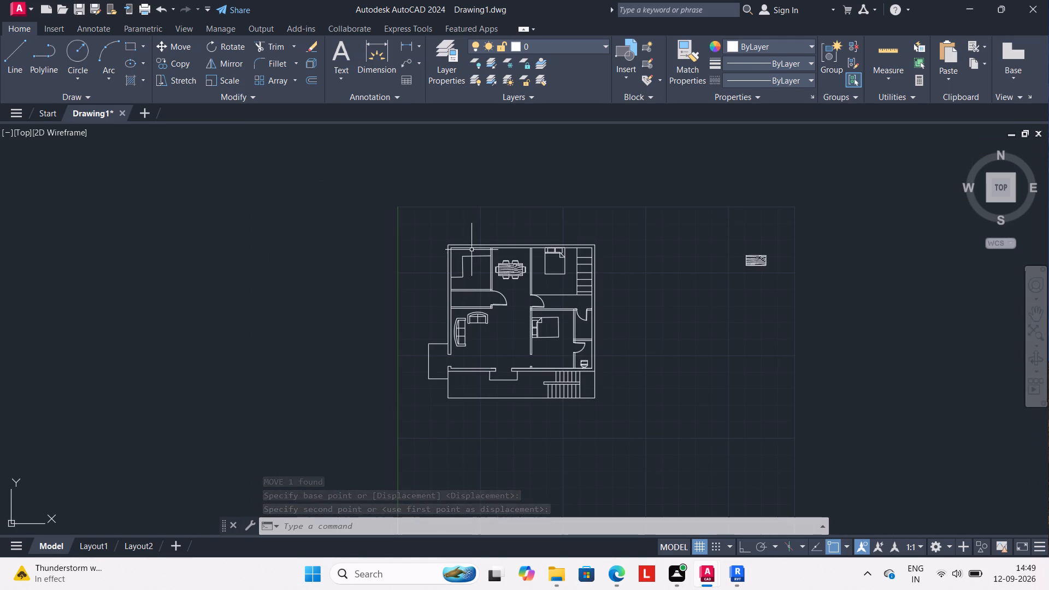
scroll(505, 250, up, 2)
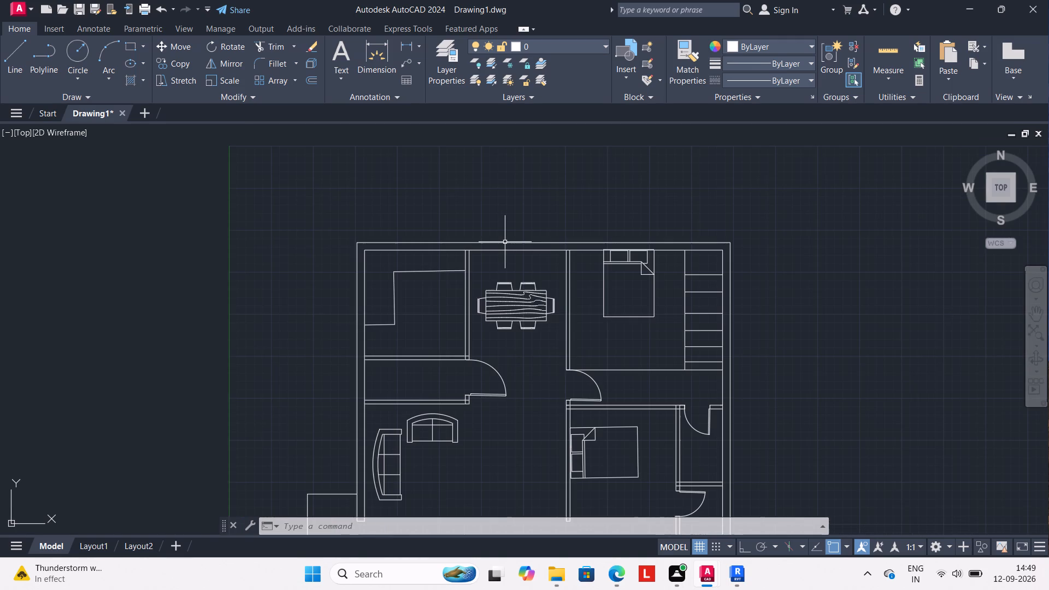
scroll(505, 242, down, 1)
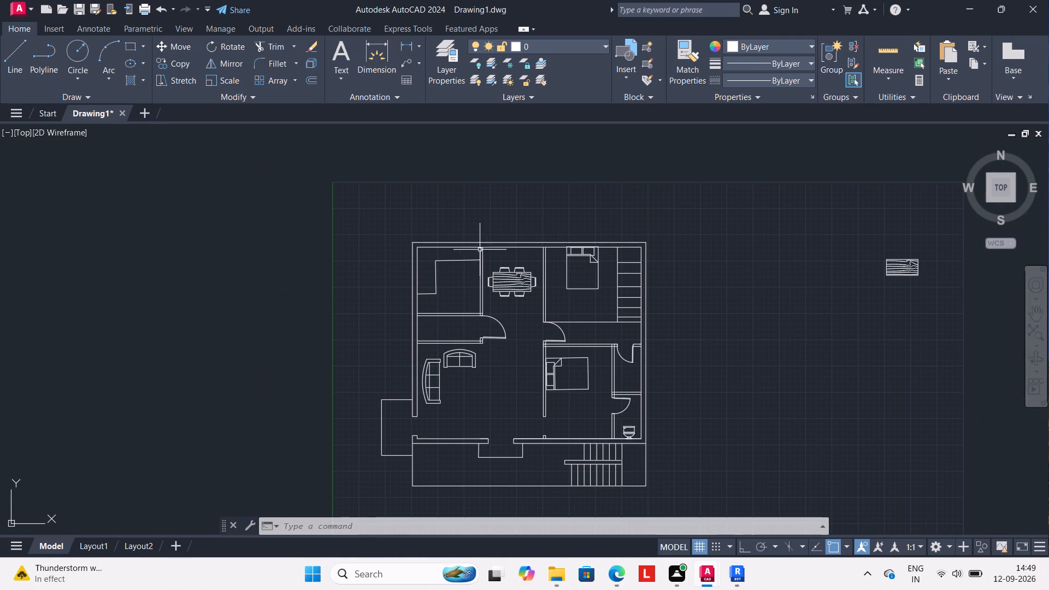
key(l)
key(Return)
scroll(398, 280, up, 1)
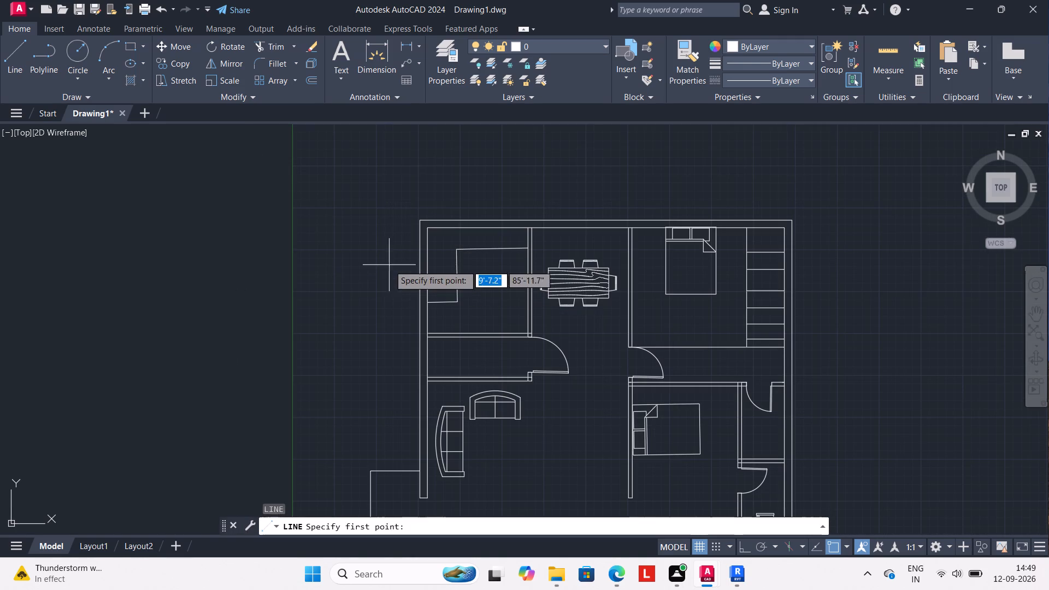
click(556, 219)
click(555, 227)
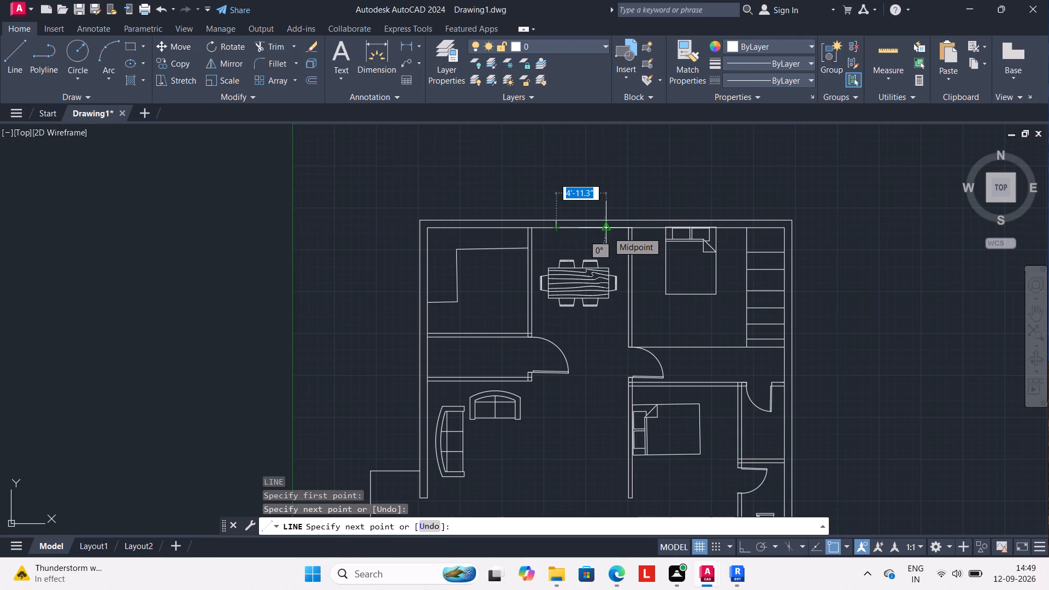
text(3')
key(Return)
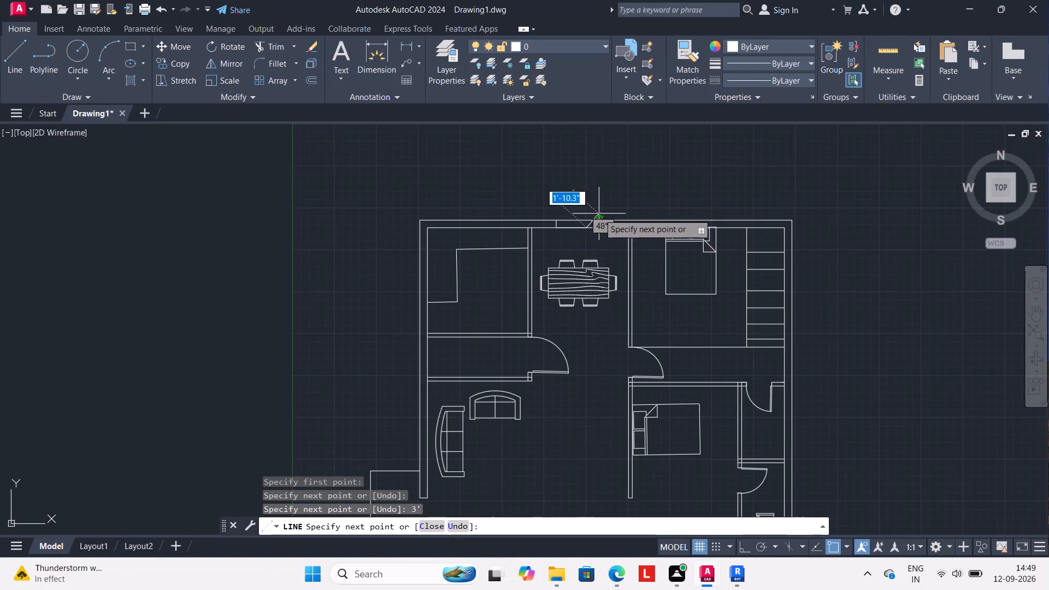
click(585, 220)
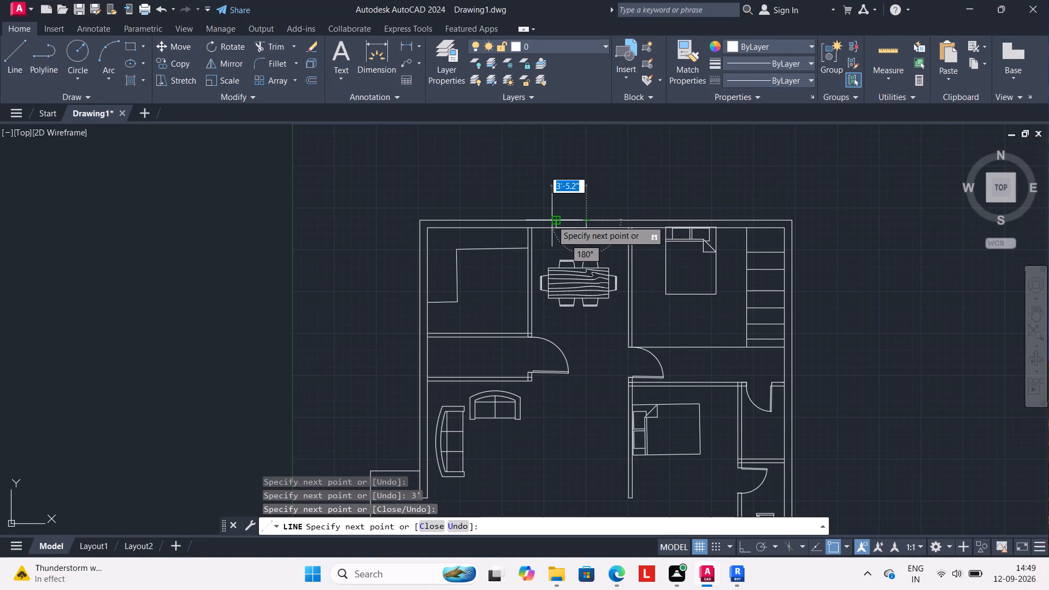
key(Escape)
Draw the horizontal centre line of the dining room window between the midpoints of its two end lines.
scroll(555, 227, up, 1)
key(l)
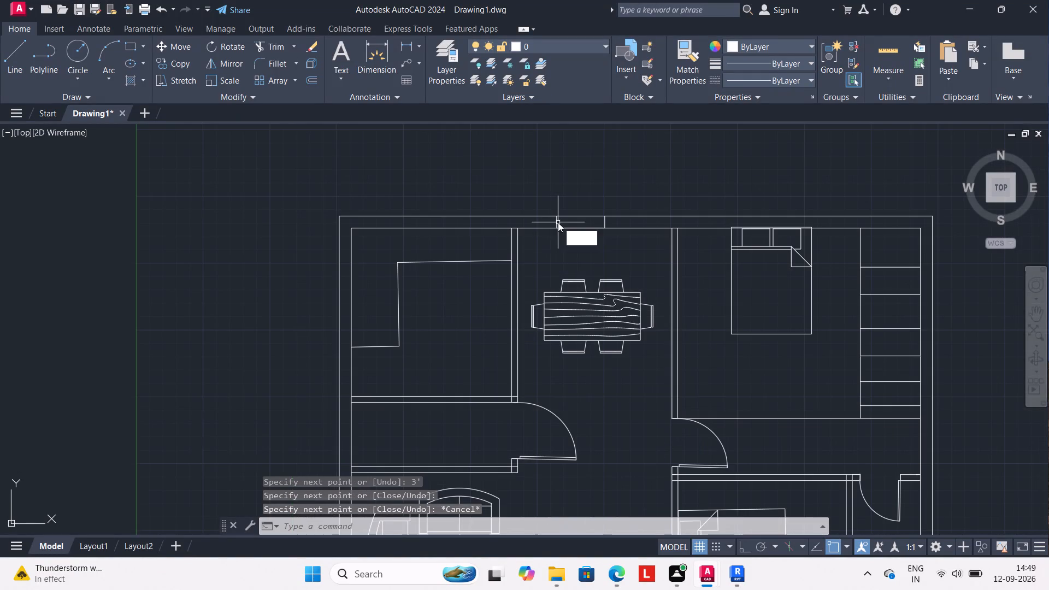
key(Return)
scroll(558, 222, up, 2)
click(553, 223)
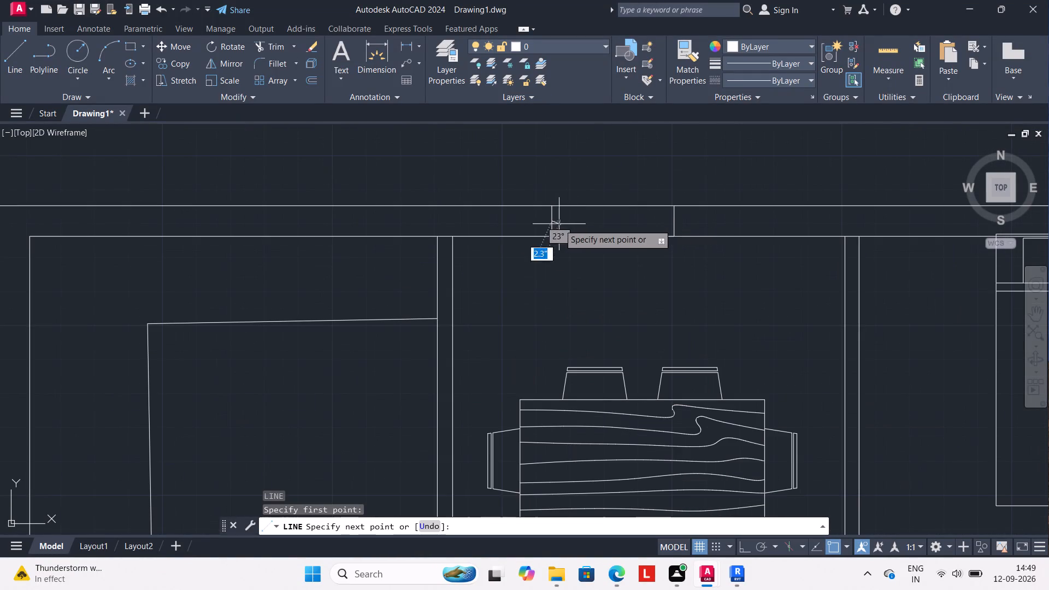
click(675, 220)
scroll(668, 231, down, 1)
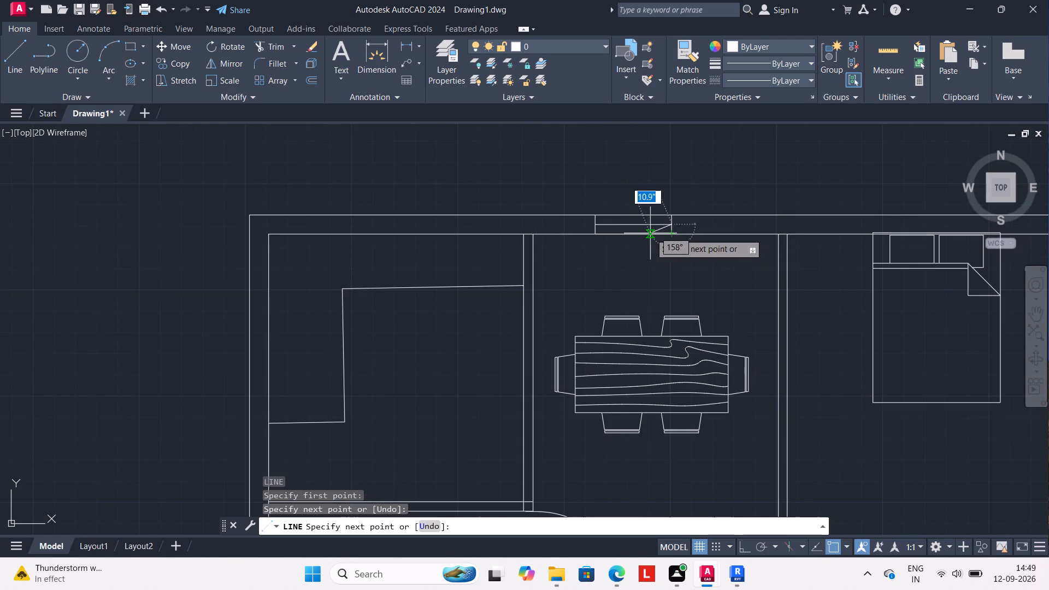
key(Escape)
Draw a window outline about 2'-7" wide in the top exterior wall of the upper-left room with the counter.
scroll(364, 285, down, 1)
scroll(341, 249, up, 1)
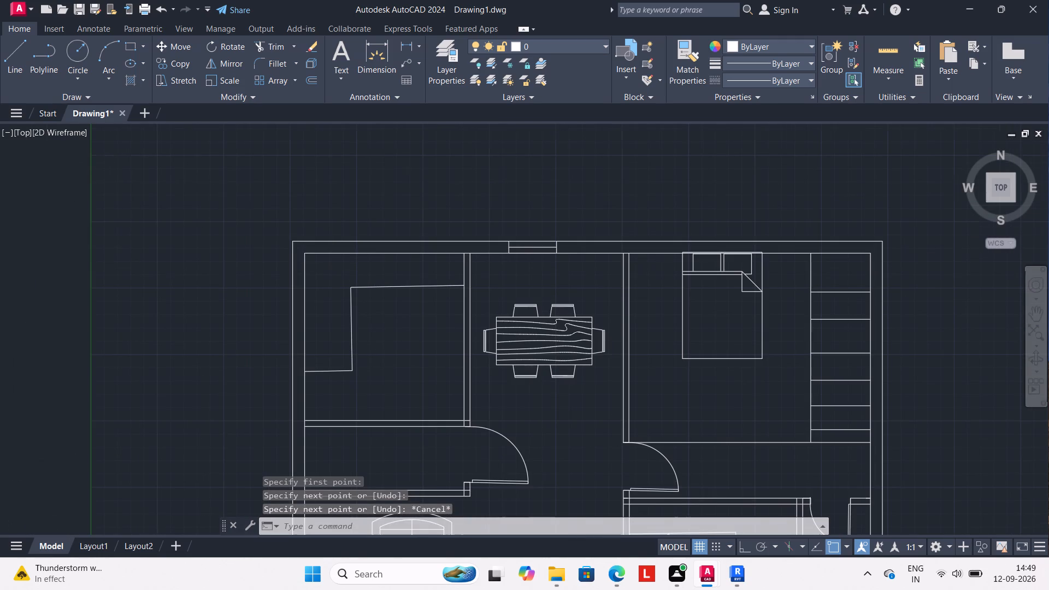
key(l)
key(Return)
click(353, 235)
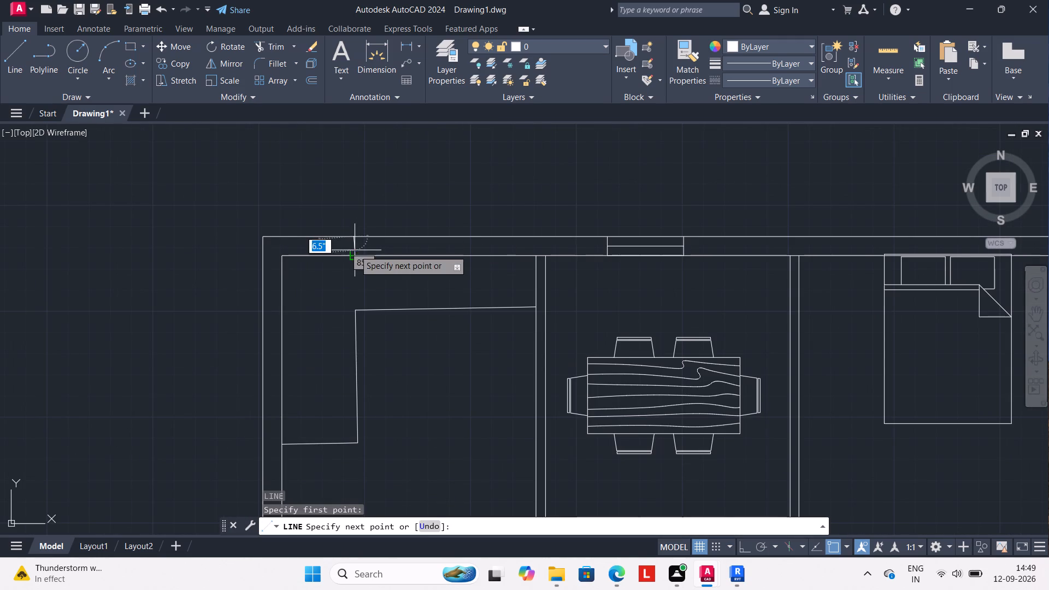
click(351, 255)
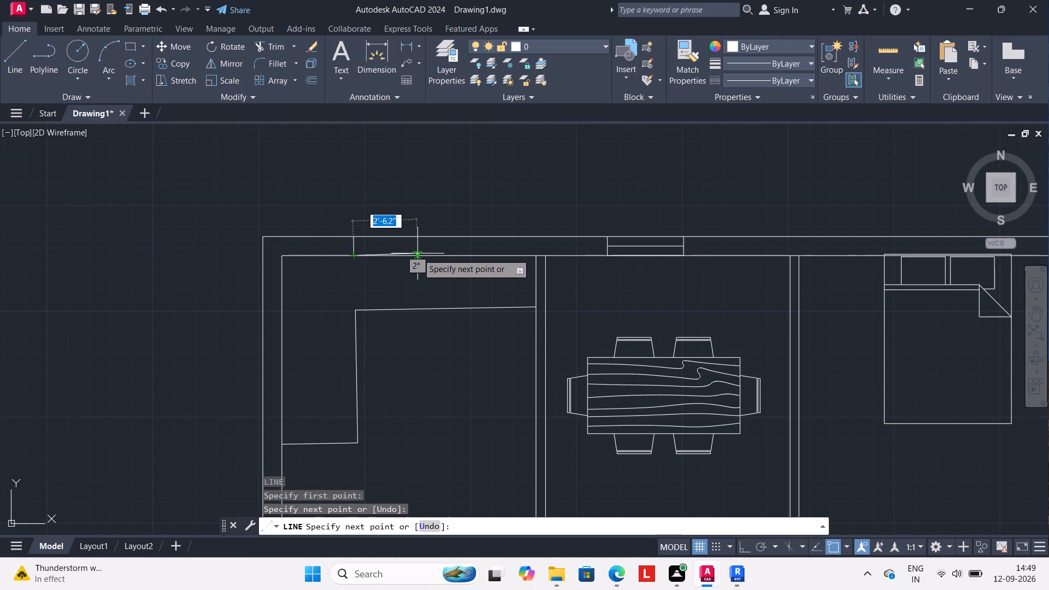
click(420, 256)
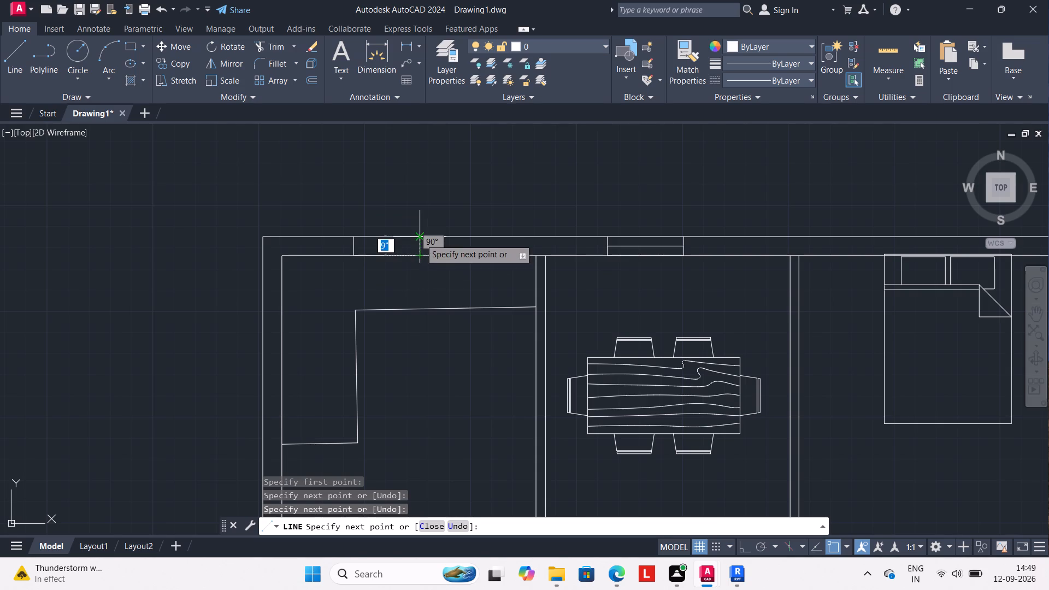
click(420, 239)
key(Escape)
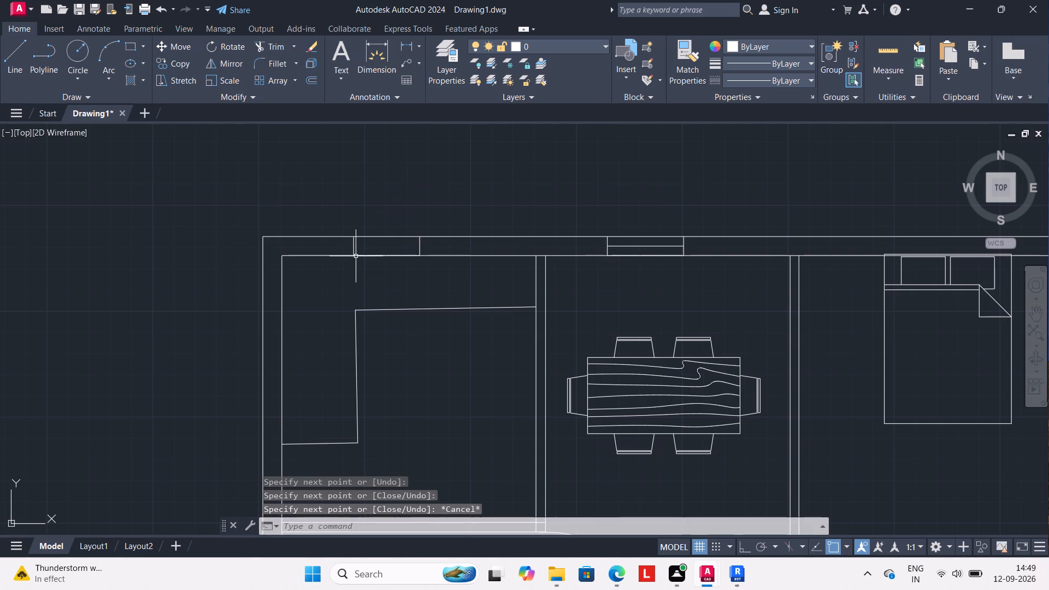
Draw the horizontal centre line of the upper-left room's top-wall window between its end lines.
key(l)
key(Return)
click(356, 250)
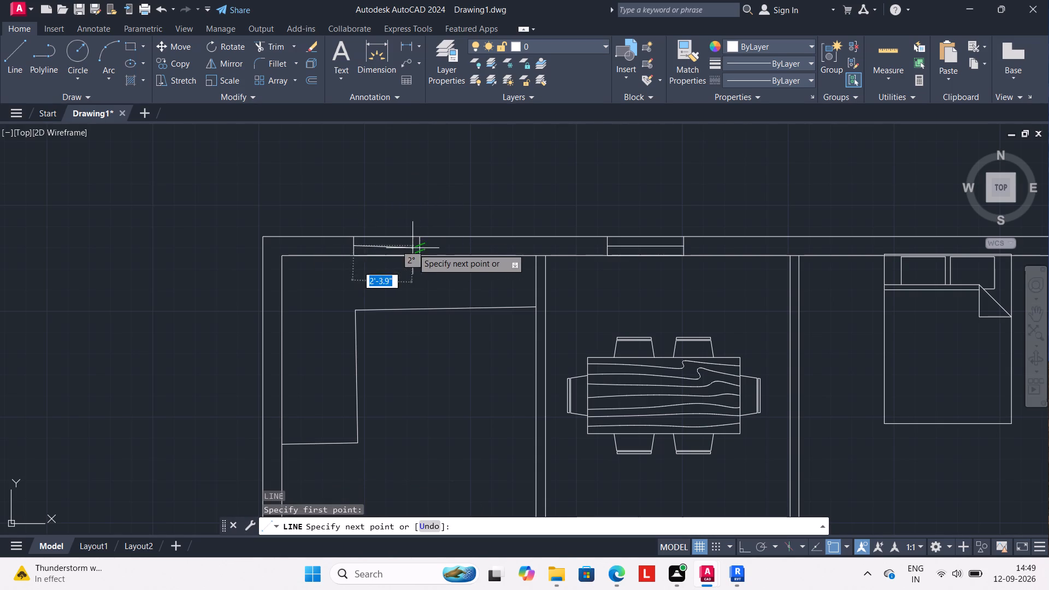
click(418, 247)
key(Escape)
Draw a window outline about 2'-7" long in the left exterior wall beside the upper-left room's counter.
middle_drag(377, 278, 374, 197)
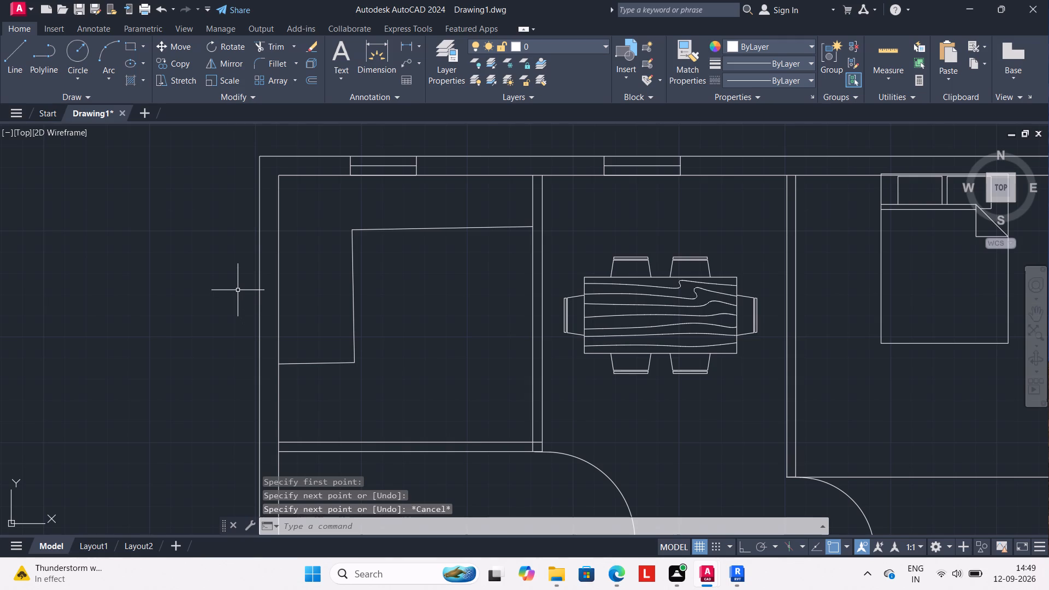
key(l)
key(Return)
click(258, 268)
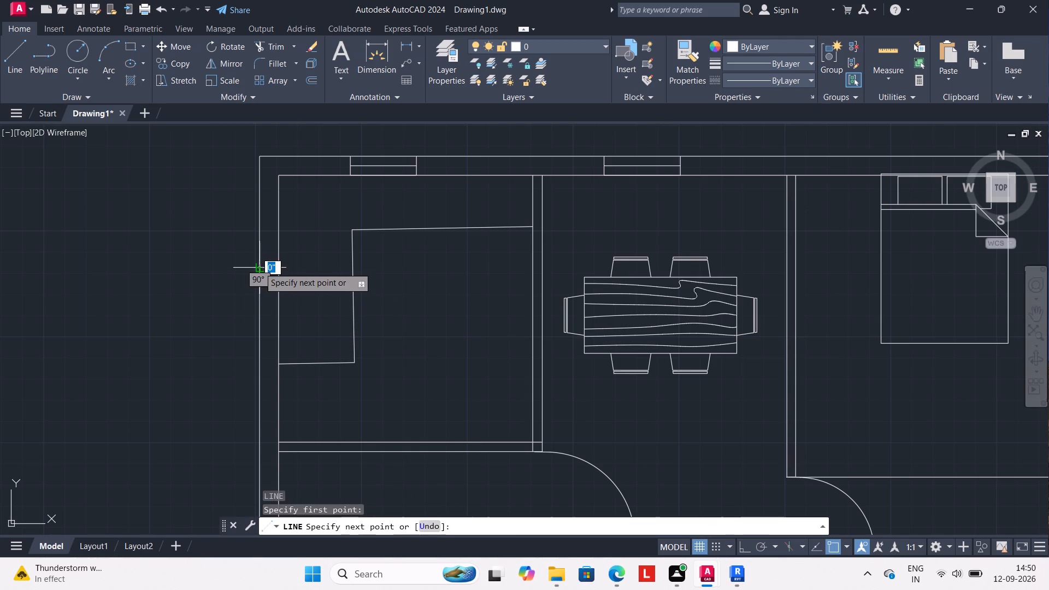
click(279, 267)
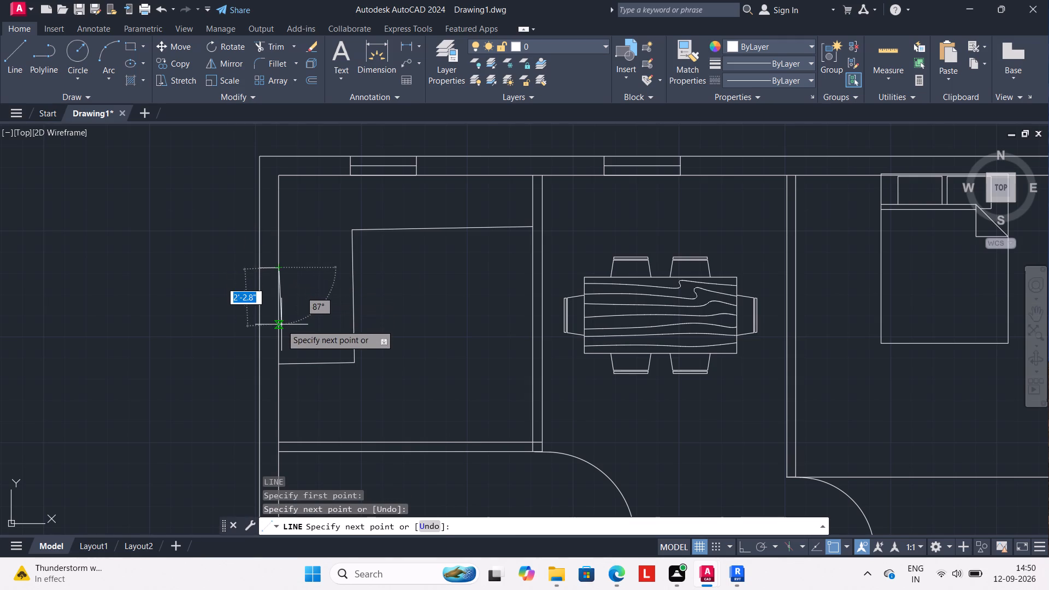
click(278, 333)
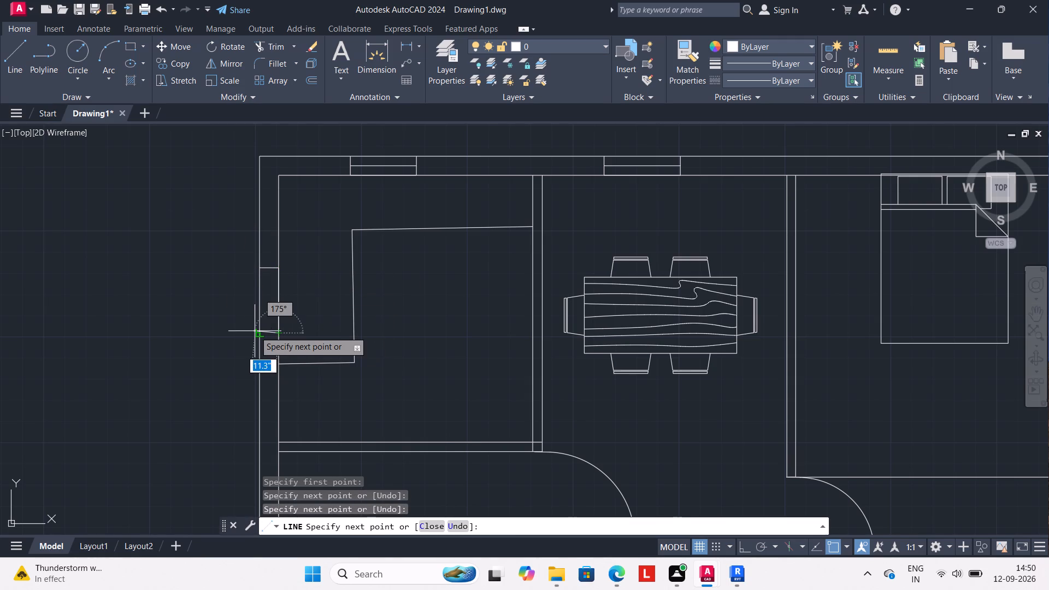
drag(256, 332, 256, 320)
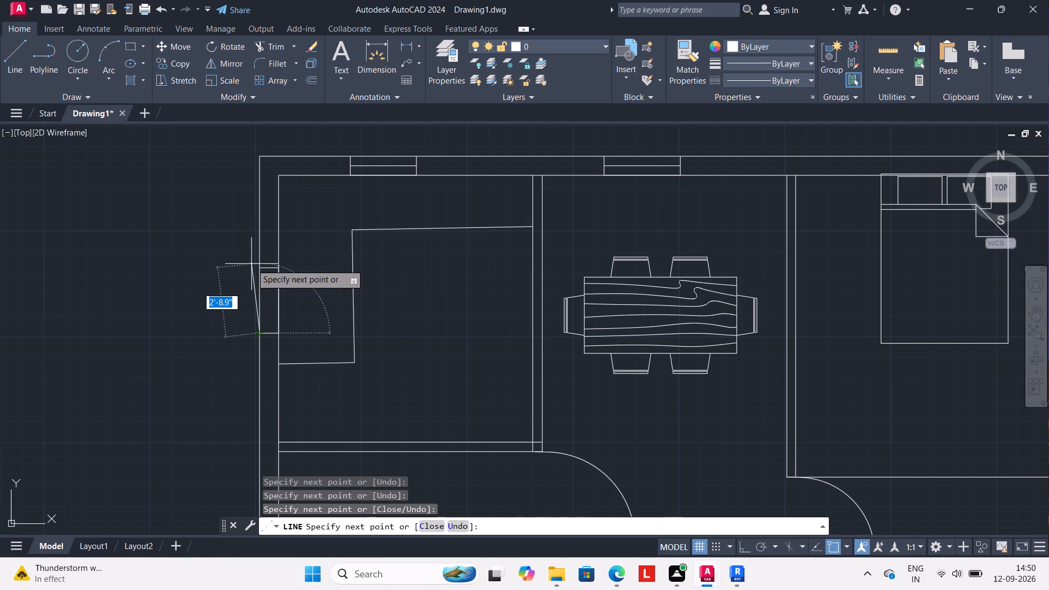
key(Escape)
Draw the vertical centre line of the upper-left room's left-wall window between its end lines.
key(l)
key(Return)
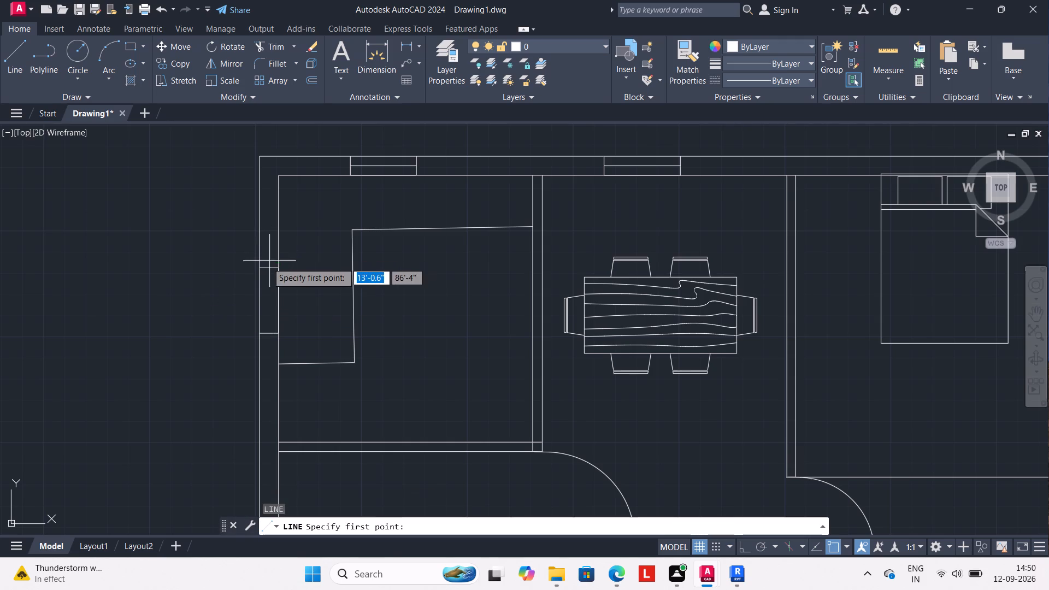
drag(268, 266, 270, 276)
click(268, 335)
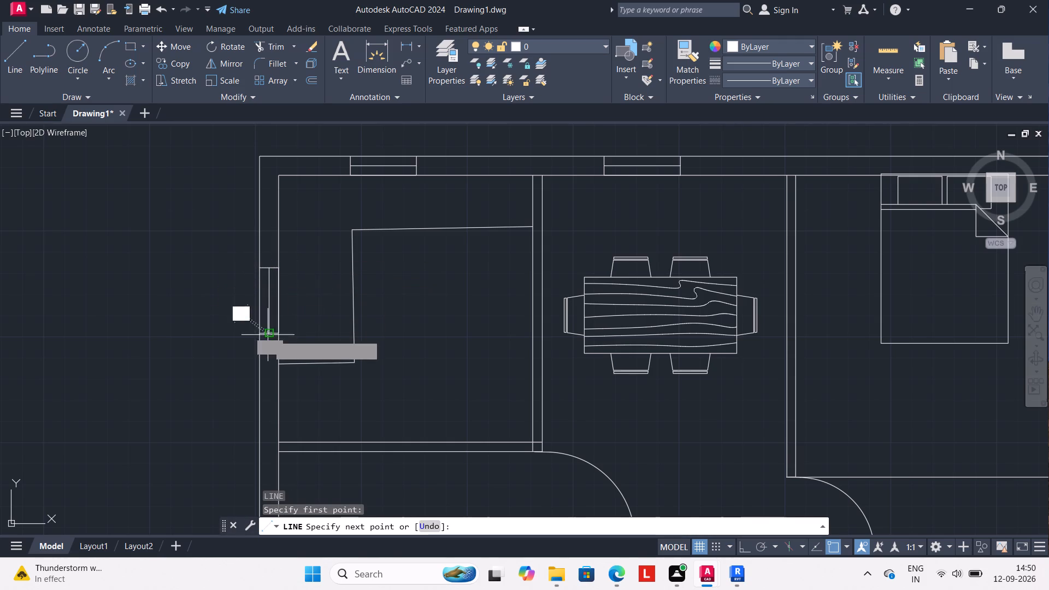
key(Escape)
Draw a small window outline in the left exterior wall of the narrow room below the counter room.
scroll(266, 344, down, 2)
middle_drag(266, 344, 245, 236)
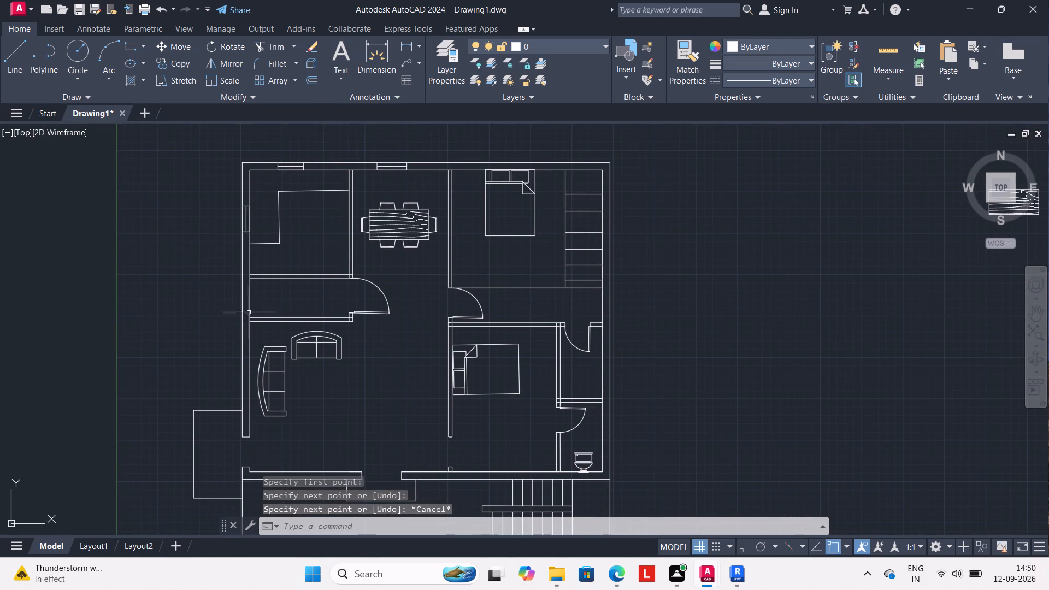
scroll(234, 310, up, 1)
key(l)
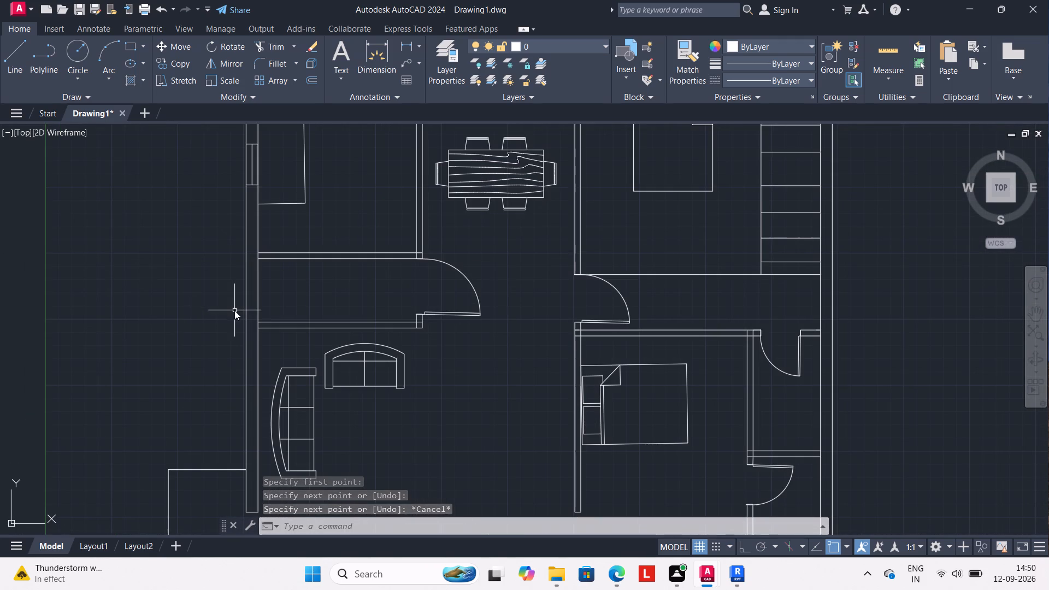
key(Return)
click(247, 280)
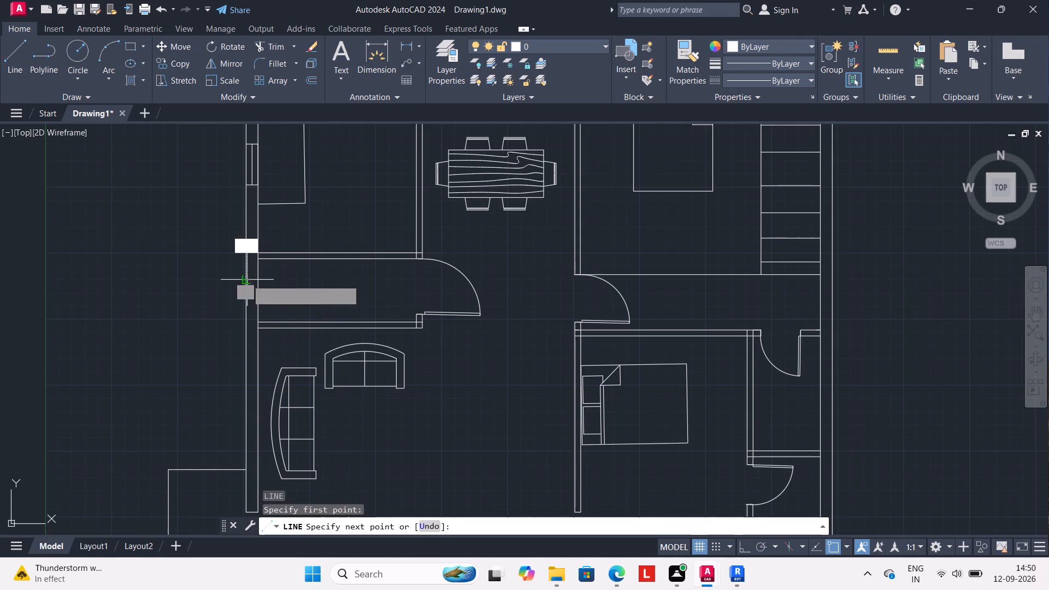
click(259, 279)
click(255, 300)
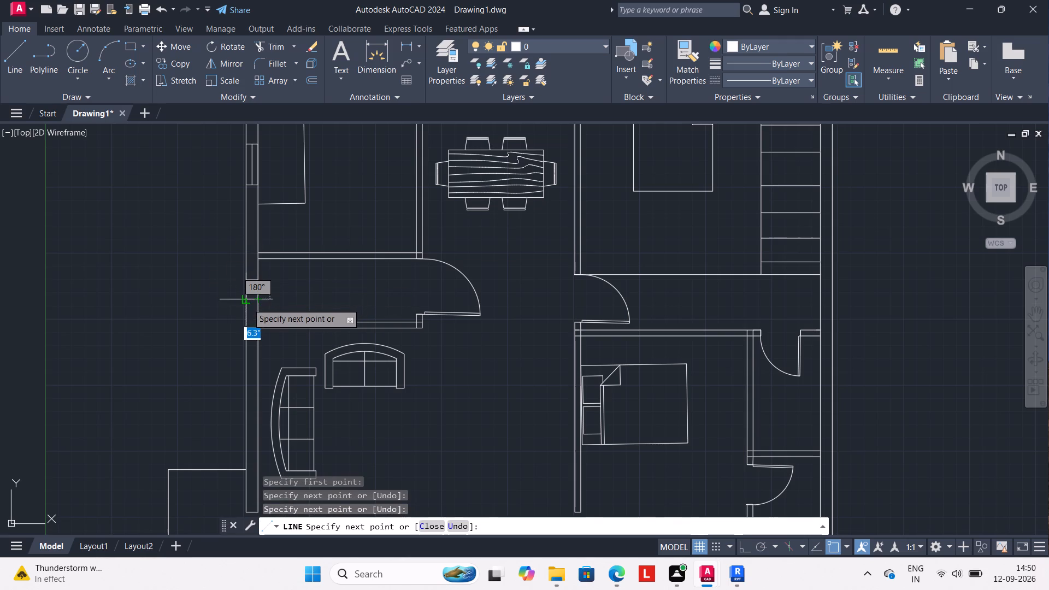
click(244, 303)
key(Escape)
Draw the vertical centre line of the narrow room's small left-wall window between its end lines.
scroll(252, 292, up, 1)
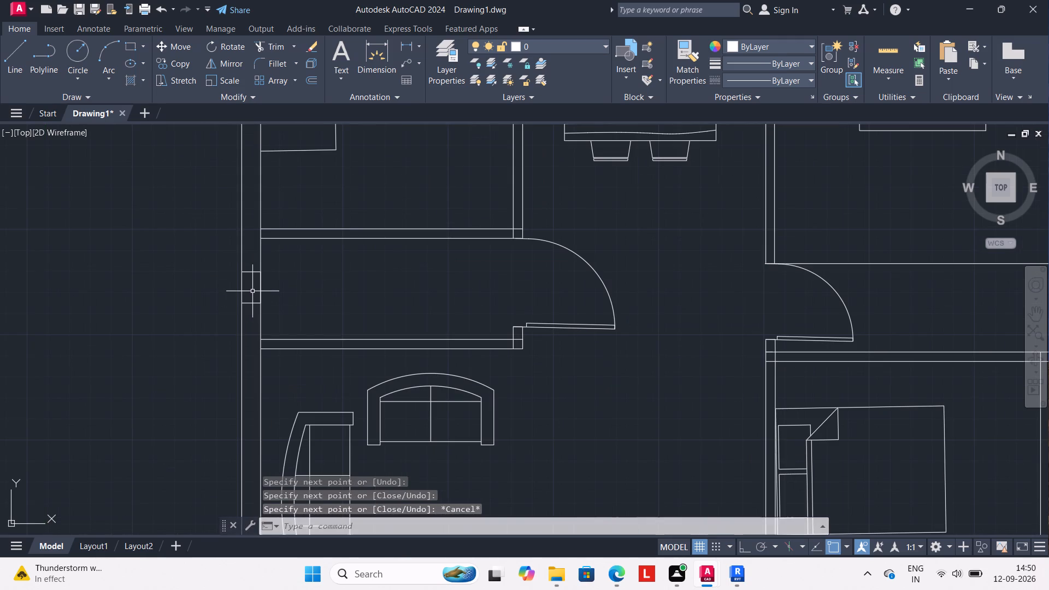
key(l)
key(Return)
drag(252, 273, 251, 279)
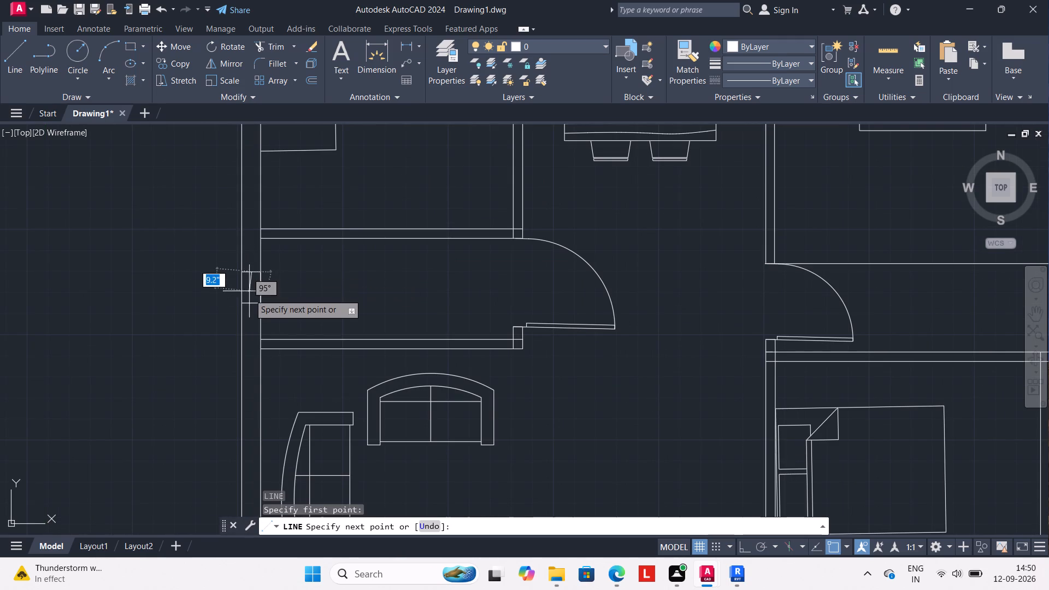
click(248, 302)
key(Escape)
scroll(246, 305, down, 1)
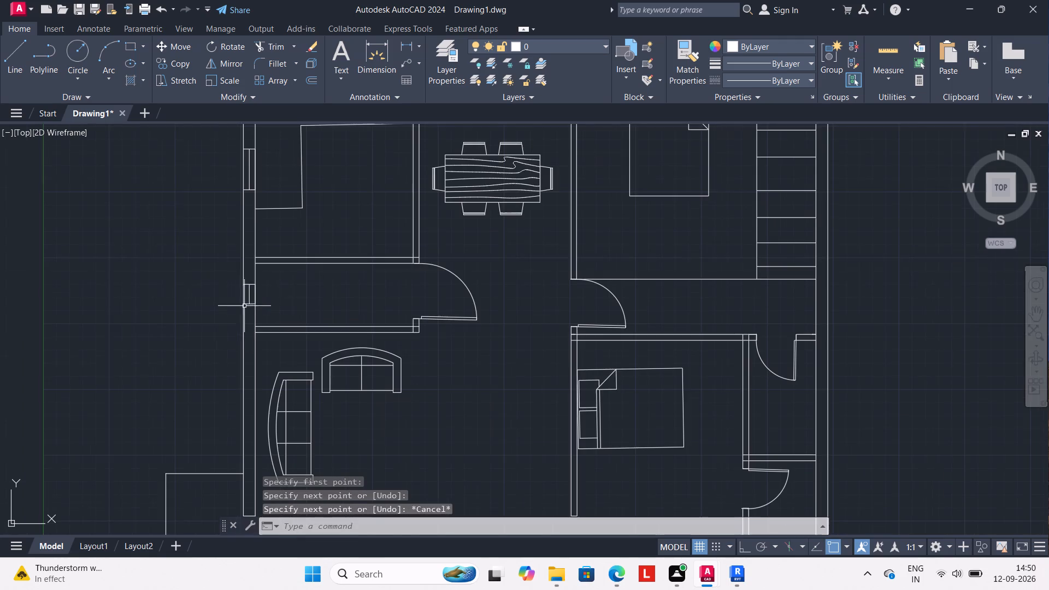
Draw a window outline about 3'-1" long in the left exterior wall beside the living room's three-seat sofa.
middle_drag(227, 319, 220, 248)
scroll(227, 315, up, 1)
key(l)
key(Return)
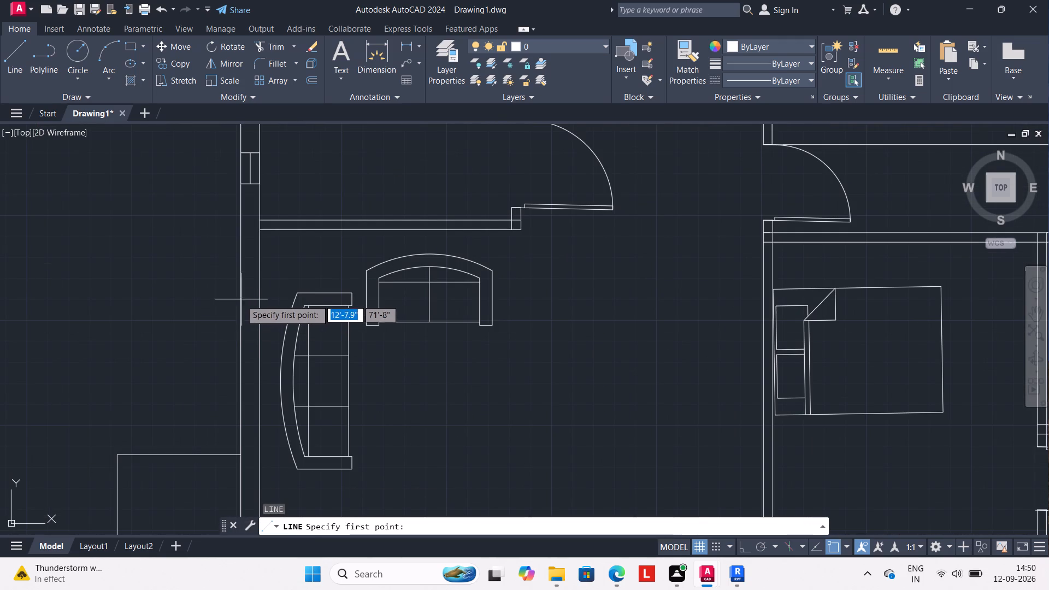
click(239, 300)
click(257, 300)
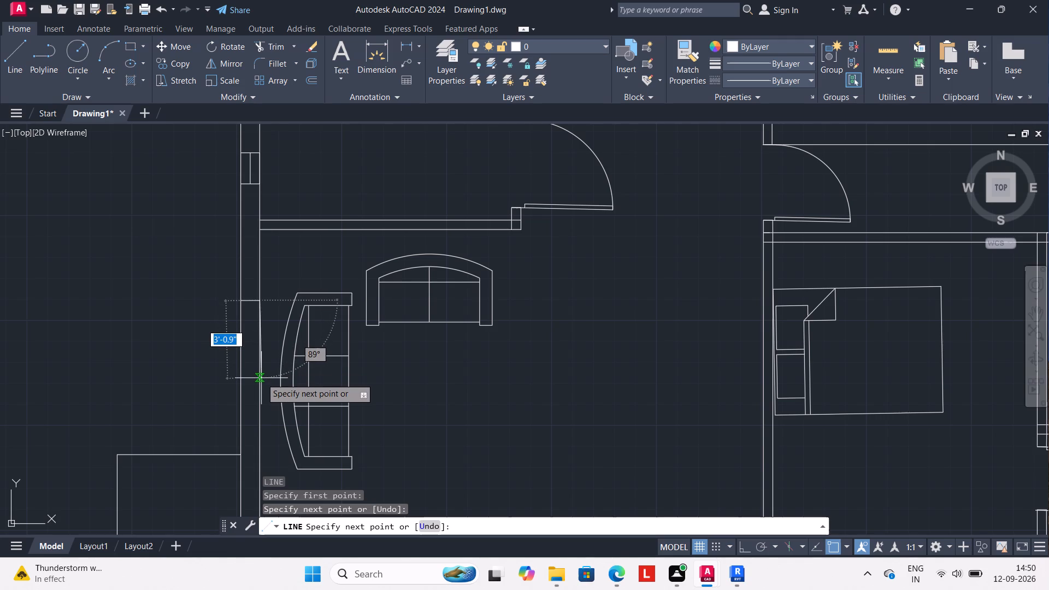
click(260, 379)
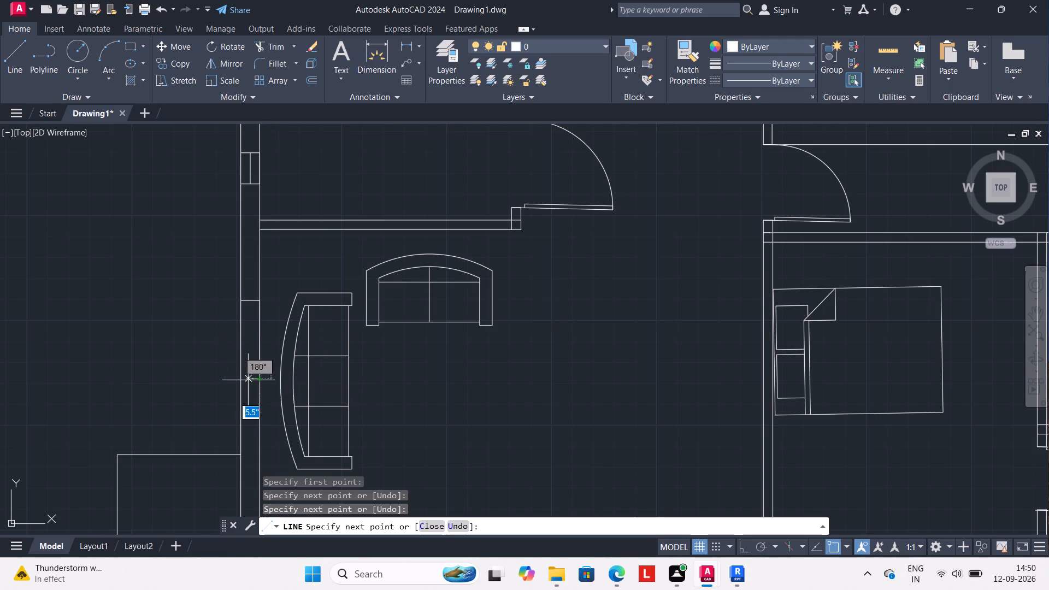
click(241, 380)
key(Escape)
Draw the vertical centre line of the living room's left-wall window between its end lines.
key(l)
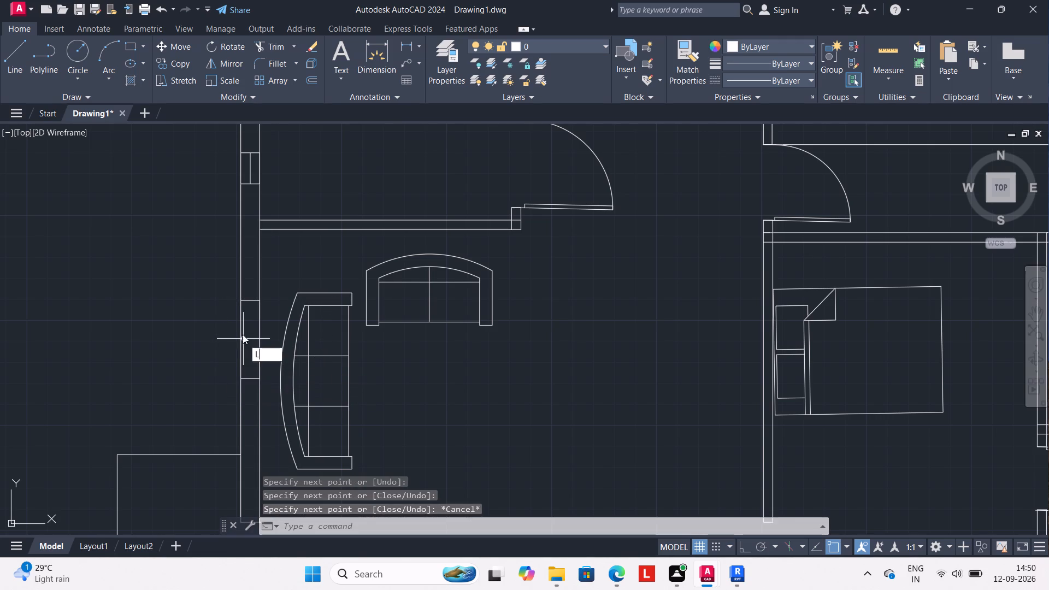
key(Return)
drag(247, 301, 247, 311)
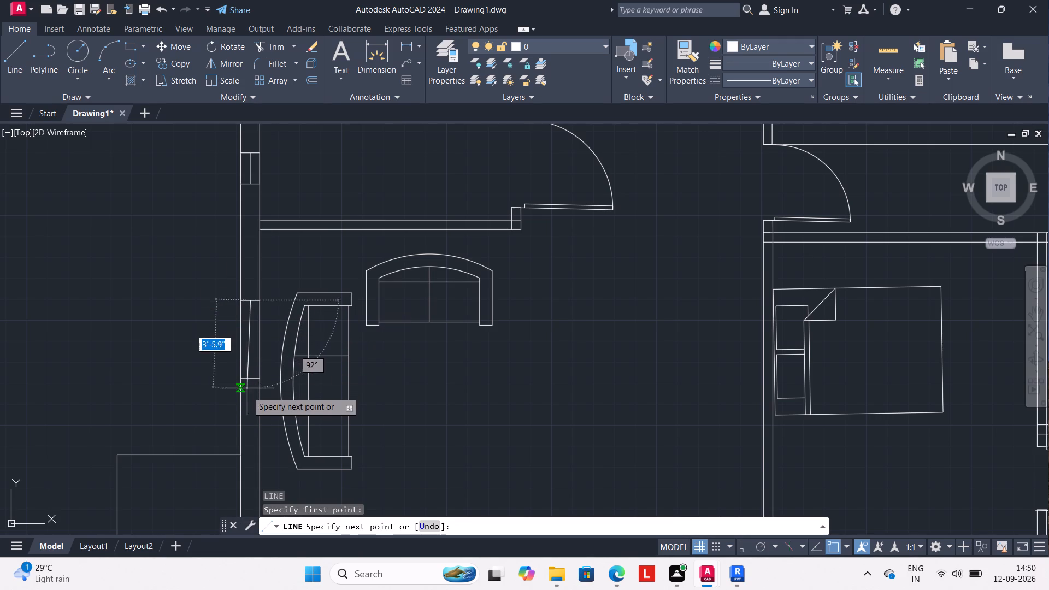
click(250, 379)
key(Escape)
Draw a window outline about 3'-9.5" long in the living room's bottom exterior wall, left of the entrance opening.
scroll(249, 385, down, 2)
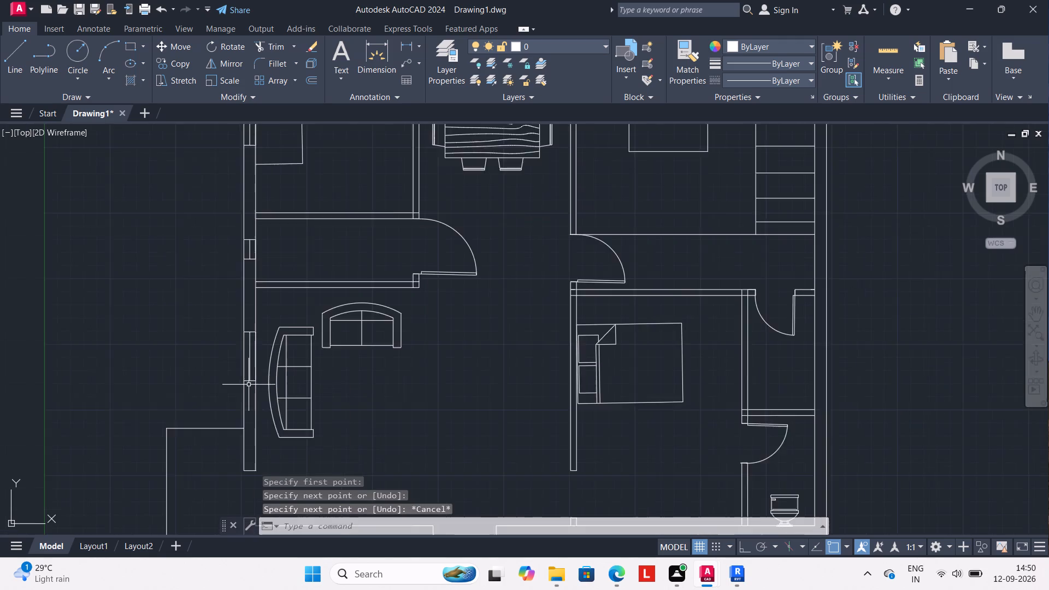
middle_drag(249, 385, 241, 317)
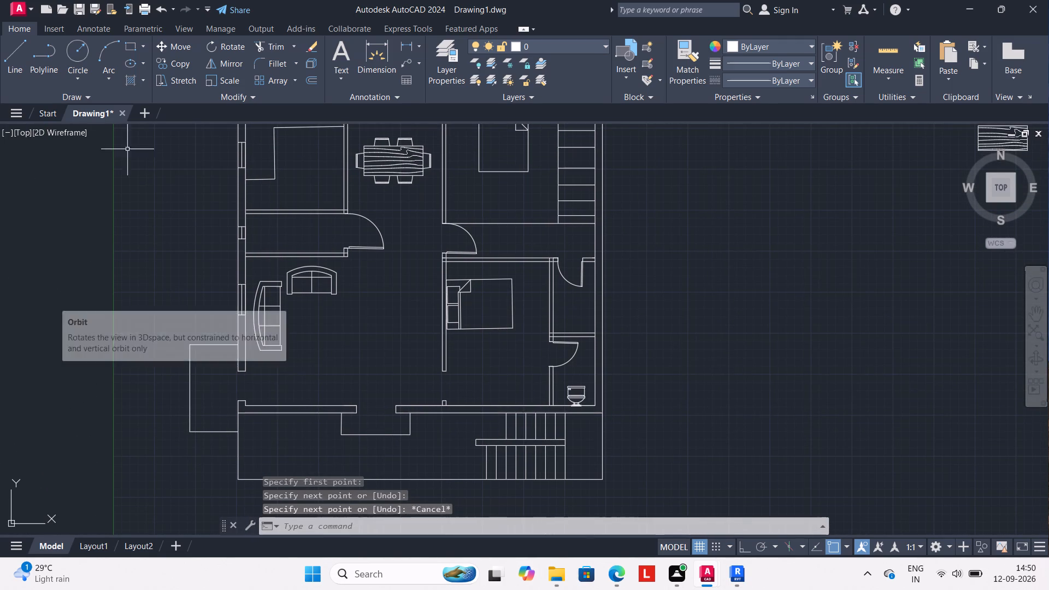
scroll(277, 437, up, 1)
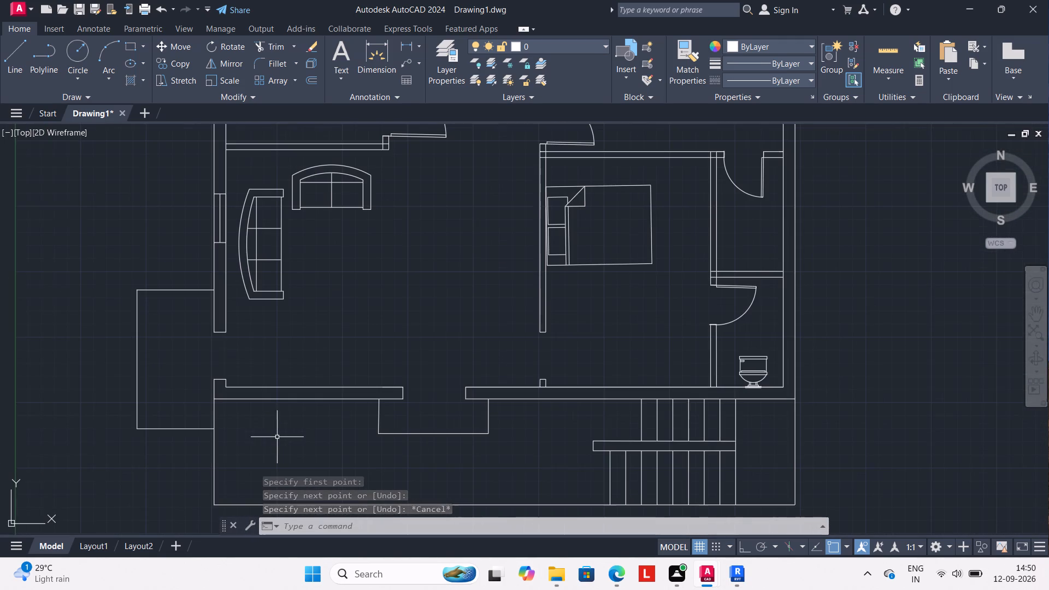
key(l)
key(Return)
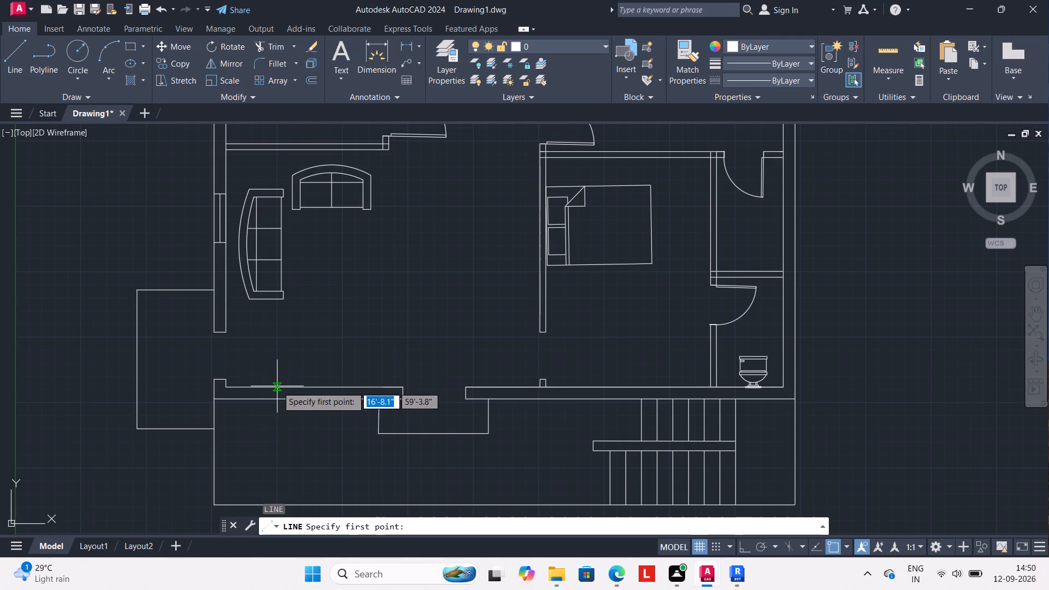
drag(277, 386, 277, 393)
click(276, 400)
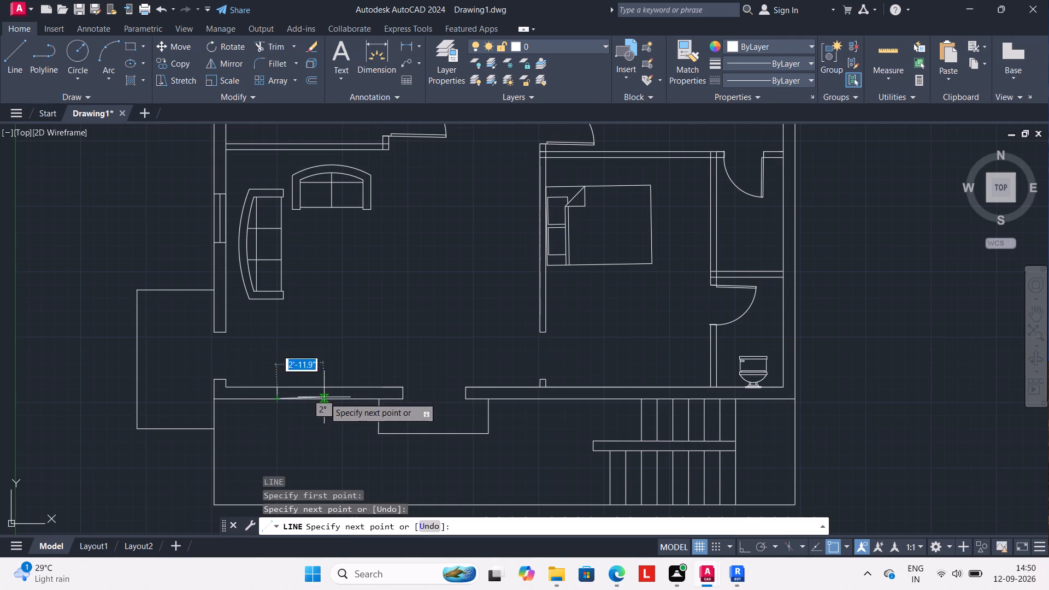
click(337, 398)
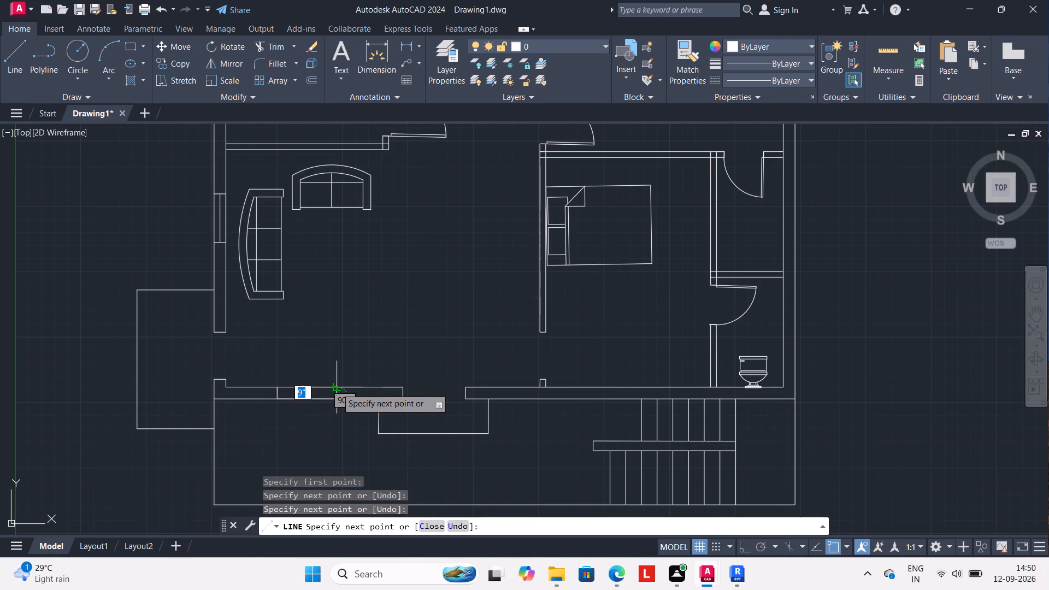
click(337, 388)
key(Escape)
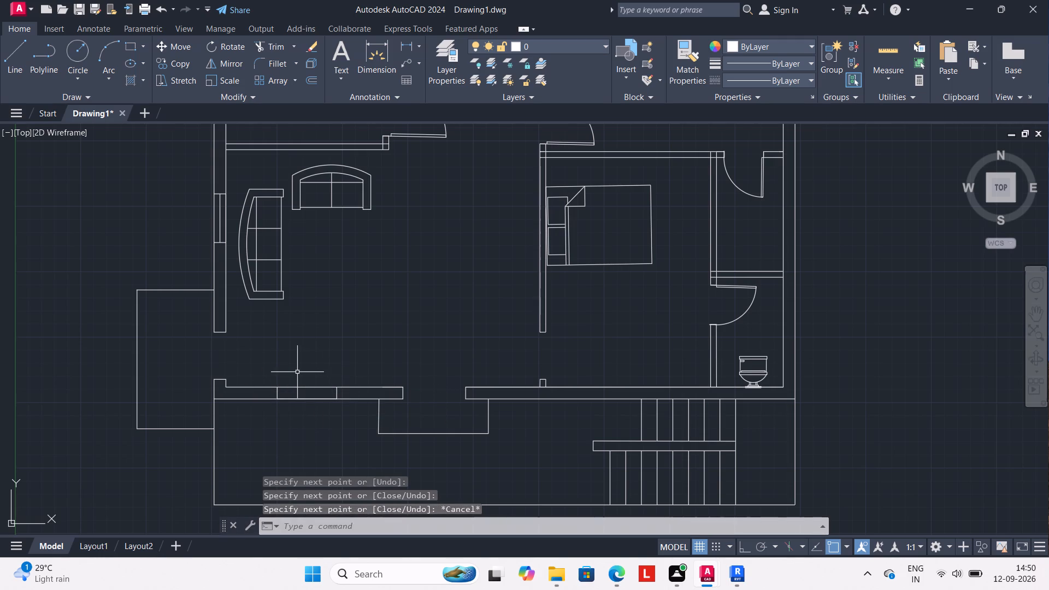
Draw the horizontal centre line of the living room's bottom-wall window between the midpoints of its end lines.
key(l)
key(Return)
scroll(293, 385, up, 2)
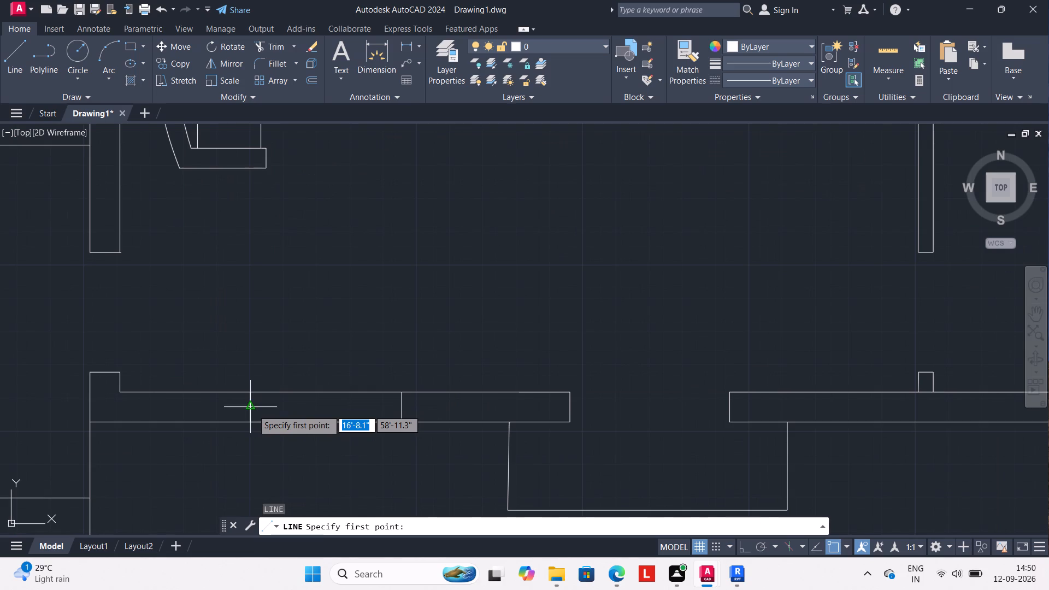
click(252, 410)
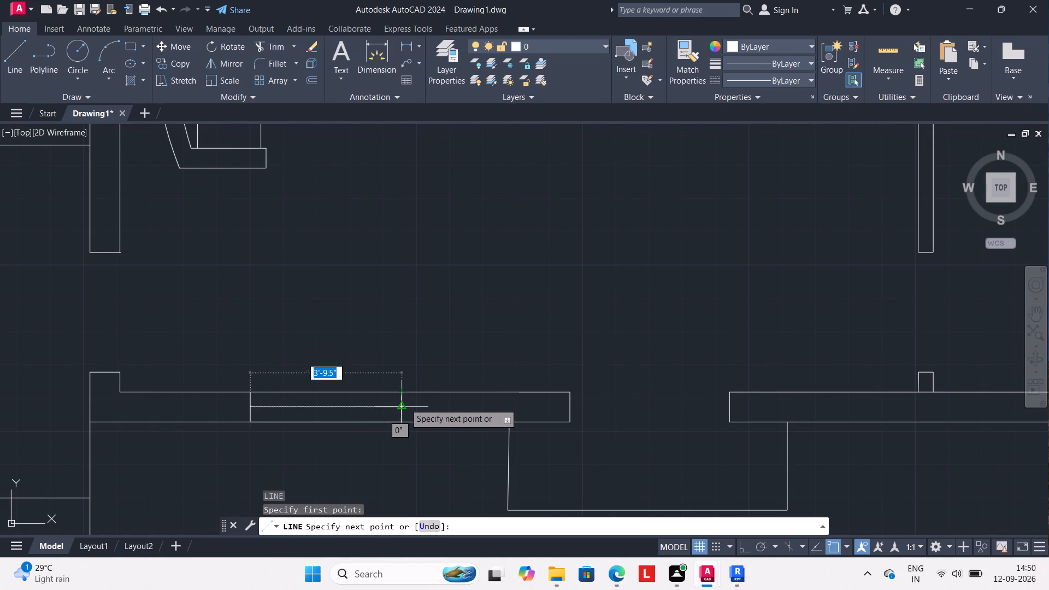
click(405, 406)
scroll(405, 393, down, 1)
key(Escape)
Draw a window outline about 2'-10" long in the lower bedroom's bottom exterior wall, left of the outside stairs.
scroll(107, 589, down, 1)
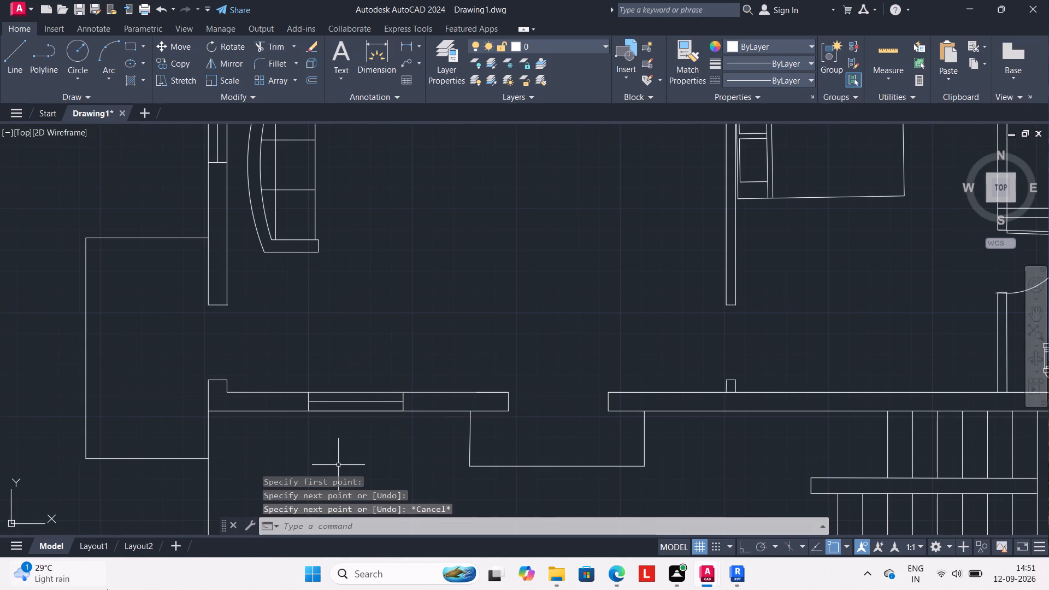
scroll(408, 359, down, 1)
middle_drag(408, 358, 310, 340)
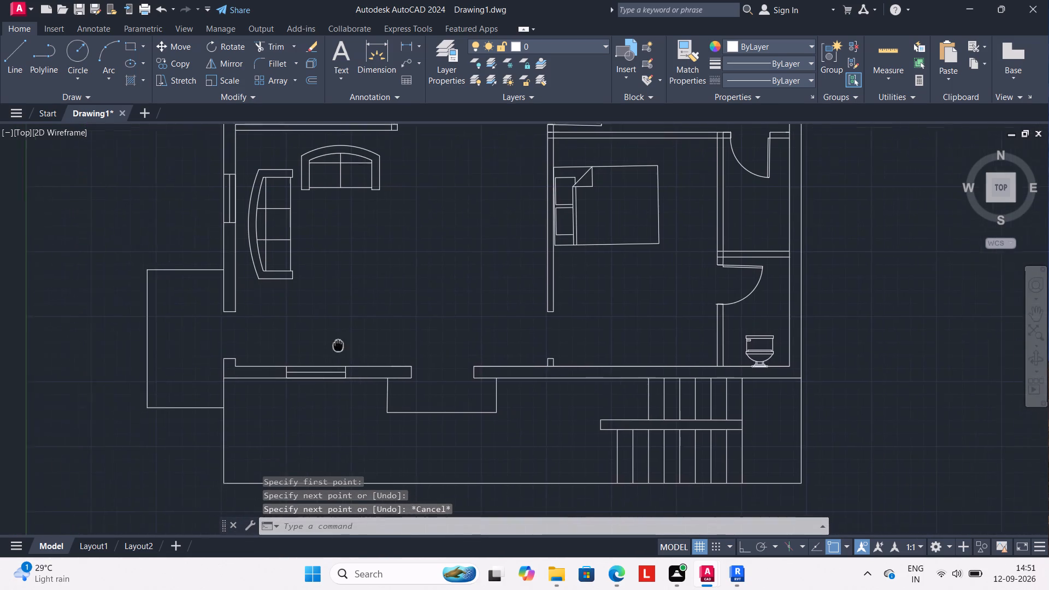
middle_drag(310, 340, 303, 340)
scroll(582, 371, up, 1)
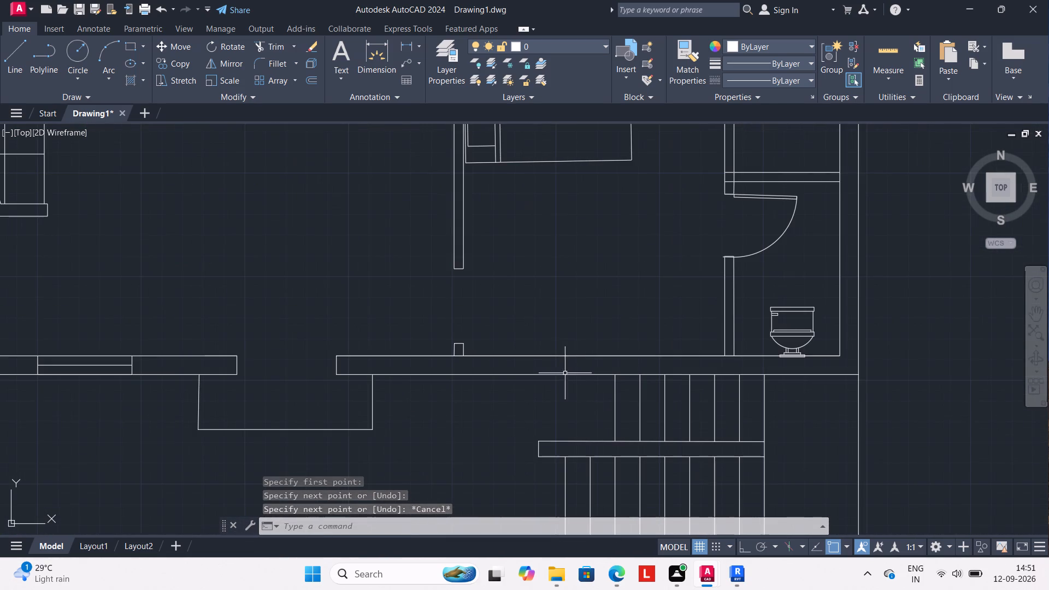
key(l)
key(Return)
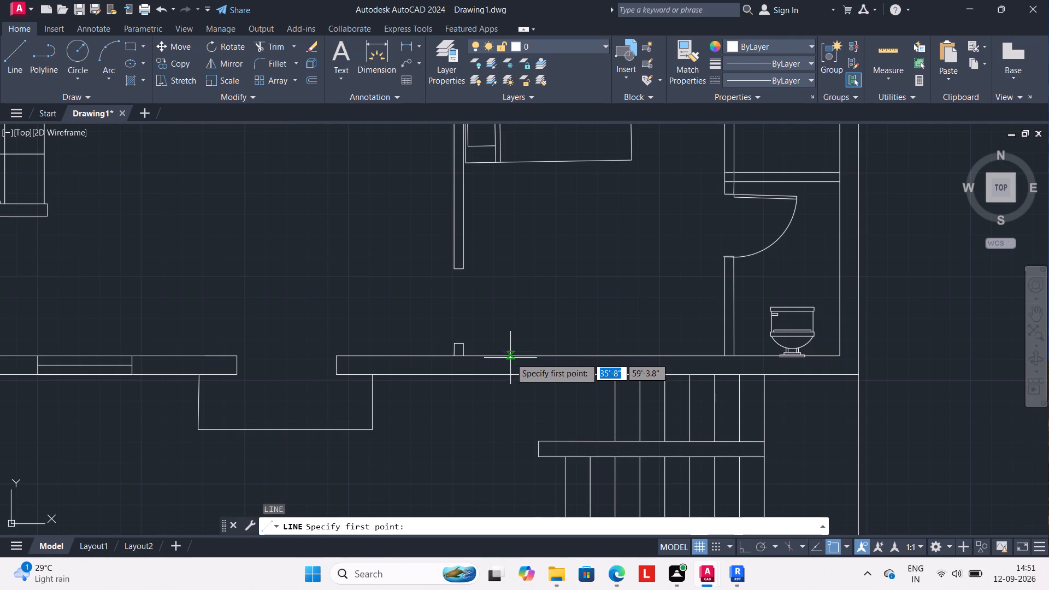
click(510, 355)
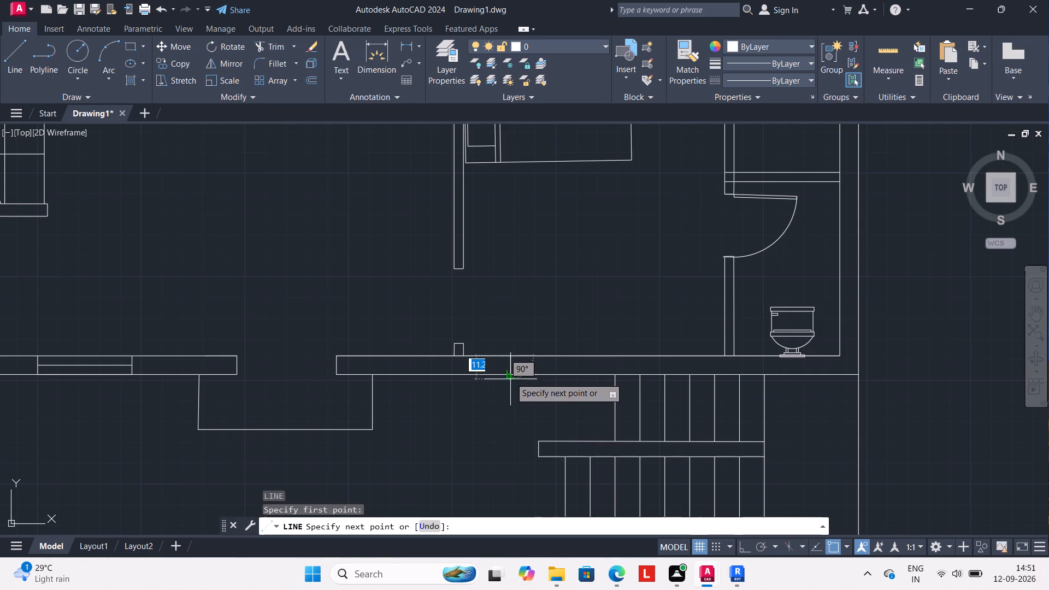
drag(510, 375, 517, 375)
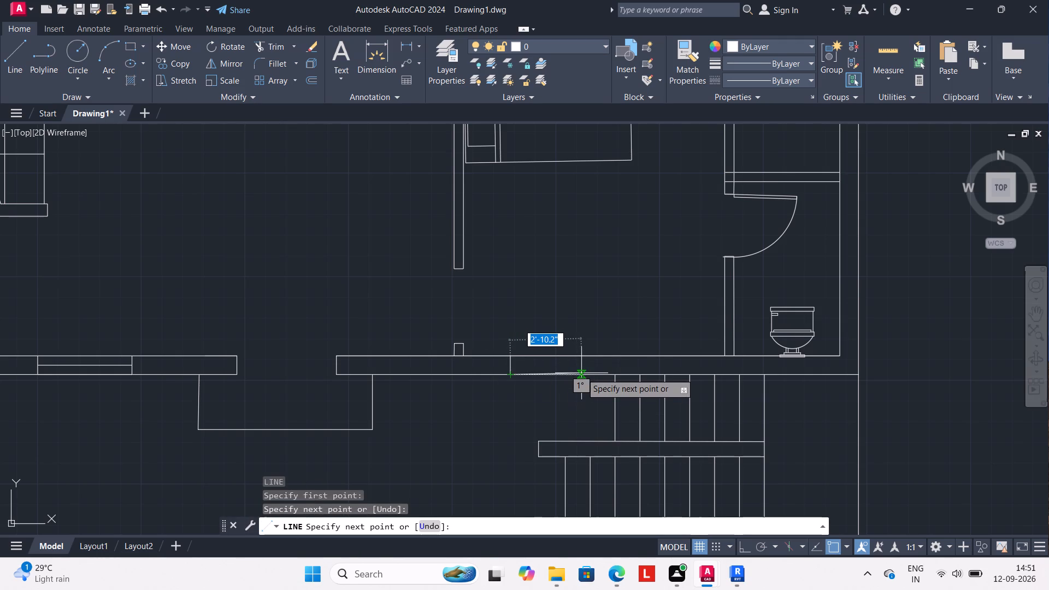
click(581, 375)
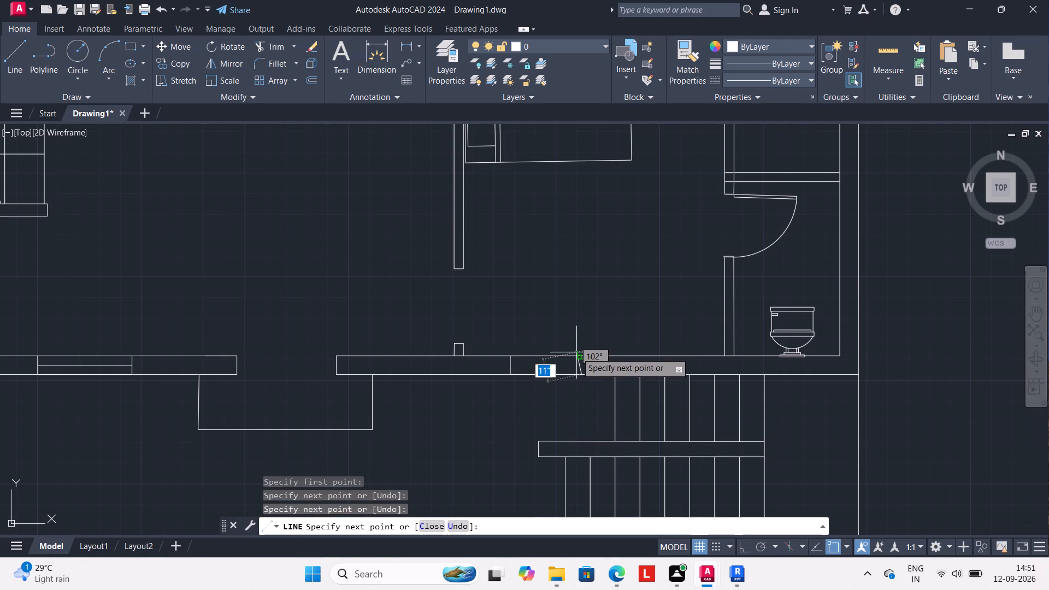
click(580, 355)
key(Escape)
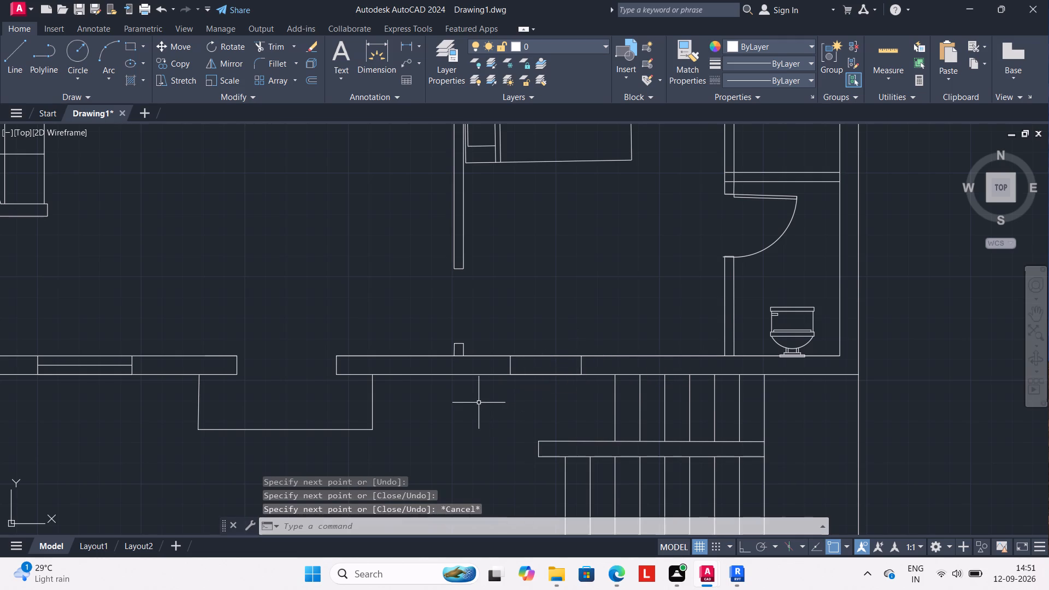
Draw the horizontal centre line of the lower bedroom's bottom-wall window between the midpoints of its end lines.
key(l)
key(Return)
click(511, 368)
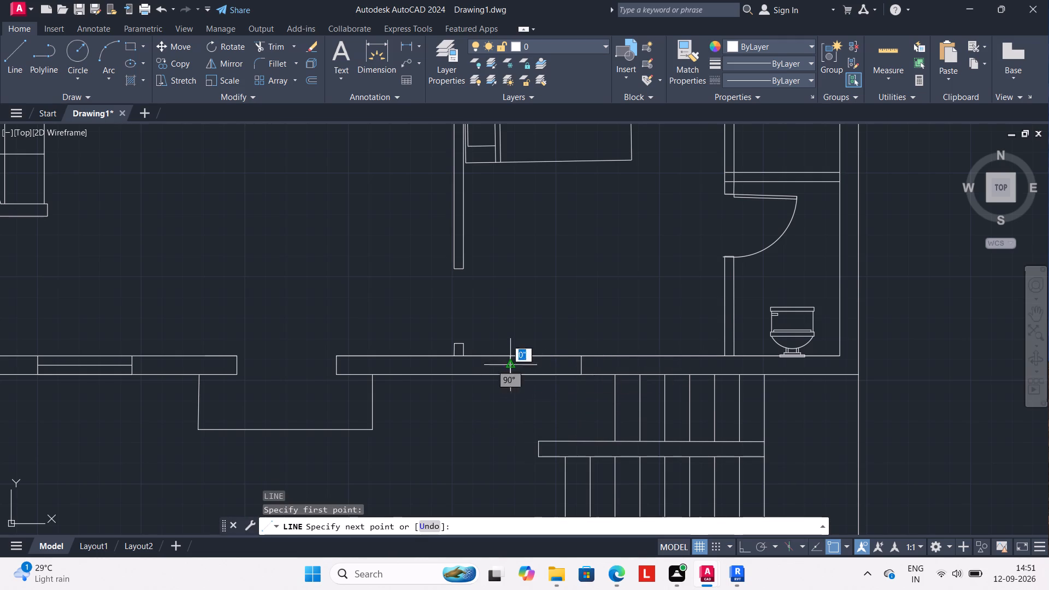
click(585, 367)
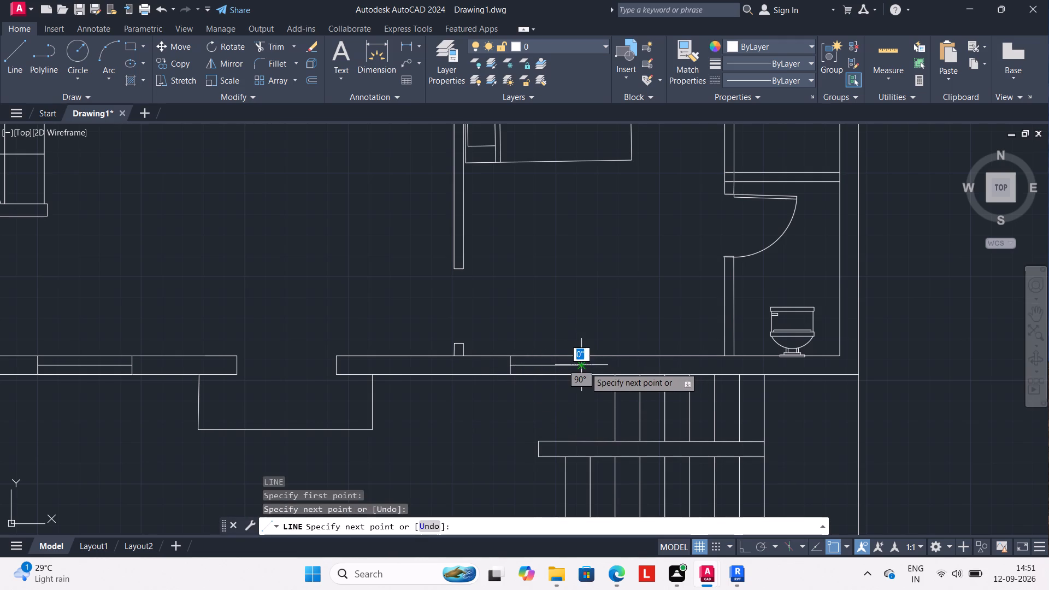
key(Escape)
Draw the two end lines of a window across the right exterior wall of the lower toilet, above the toilet fixture.
scroll(549, 384, down, 2)
middle_drag(543, 343, 523, 406)
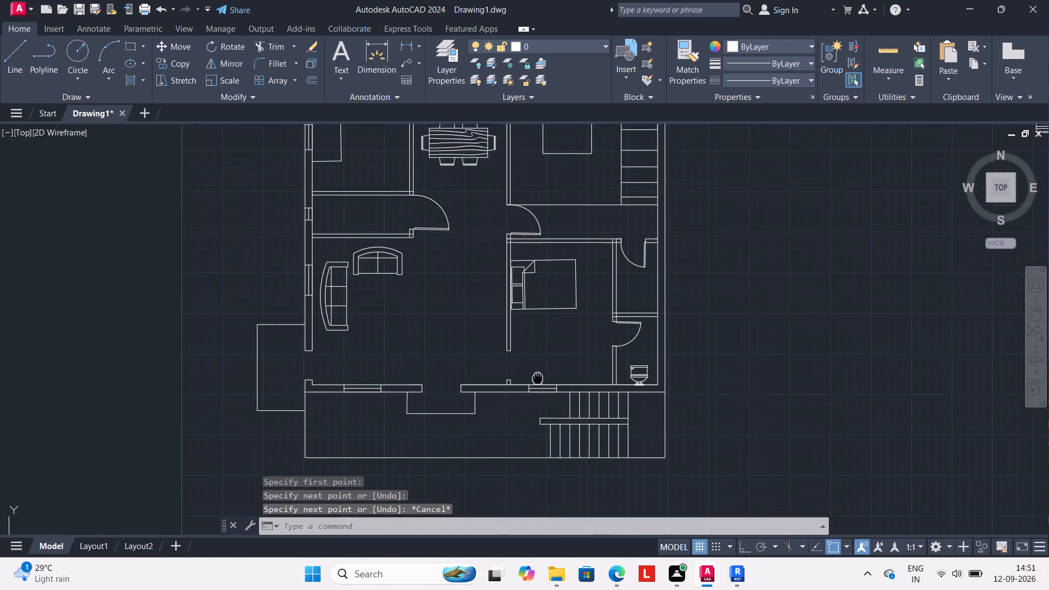
middle_drag(523, 406, 488, 459)
scroll(624, 432, up, 1)
middle_drag(624, 430, 608, 349)
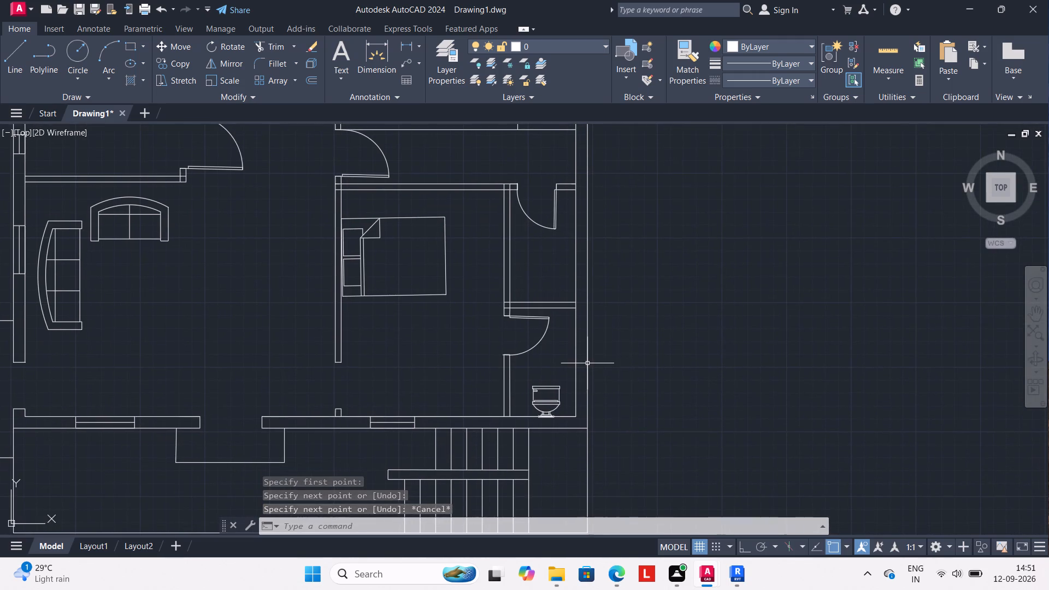
scroll(587, 363, up, 1)
key(l)
key(Return)
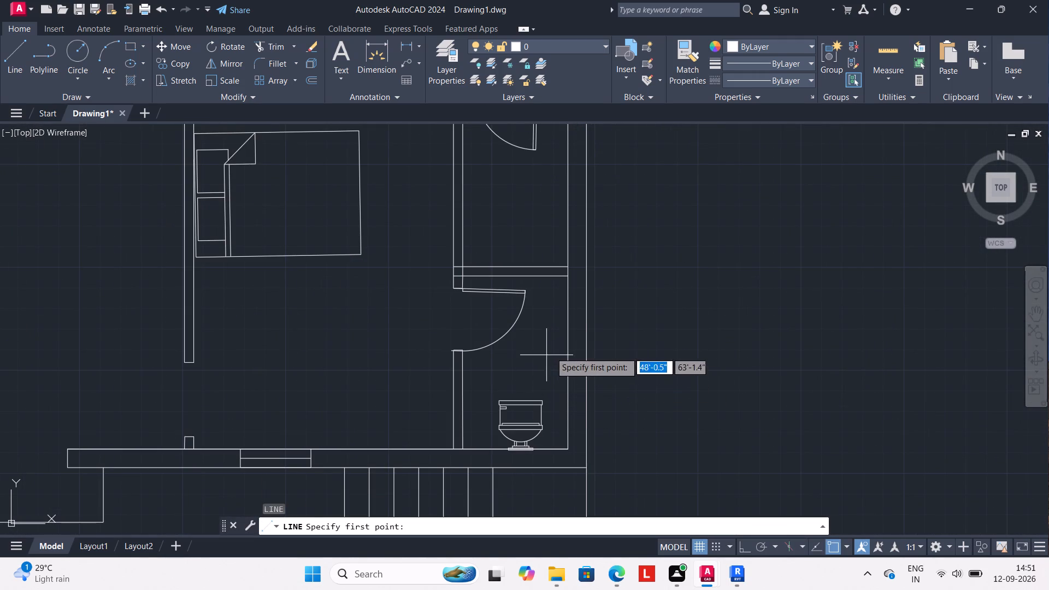
click(567, 320)
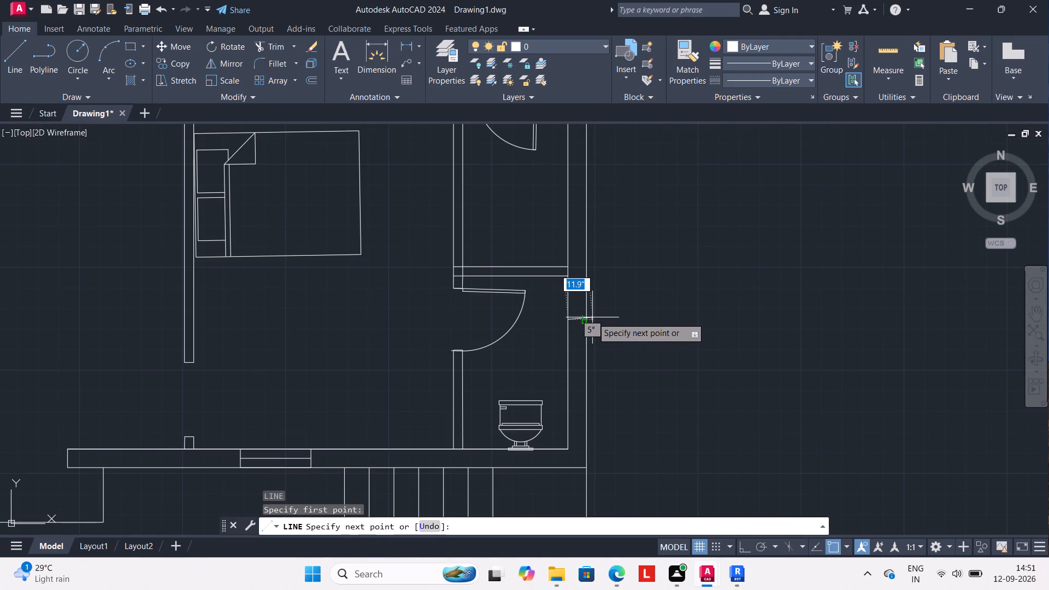
click(589, 321)
key(Escape)
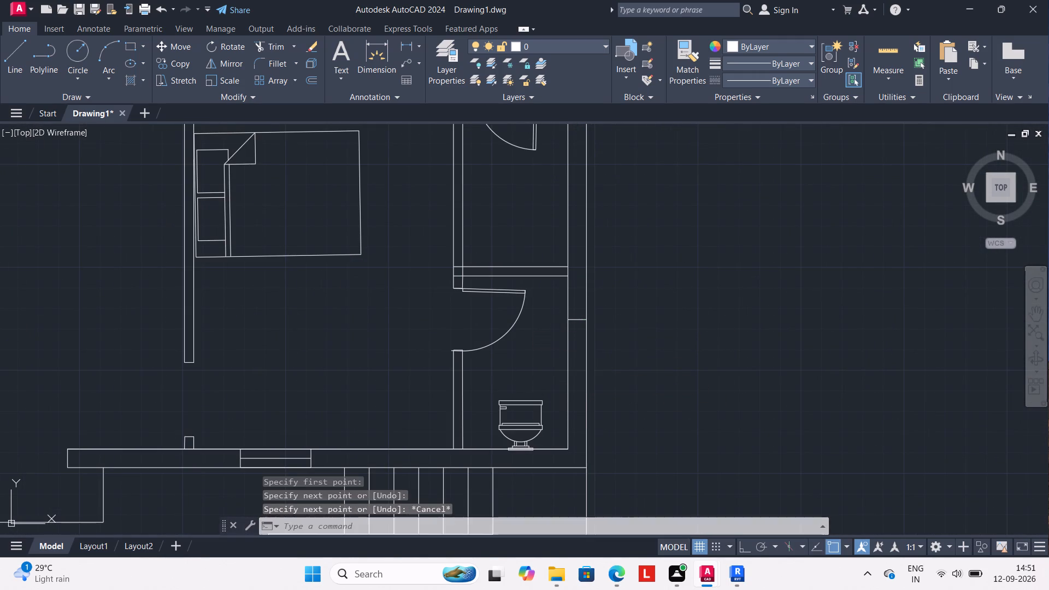
key(l)
key(Return)
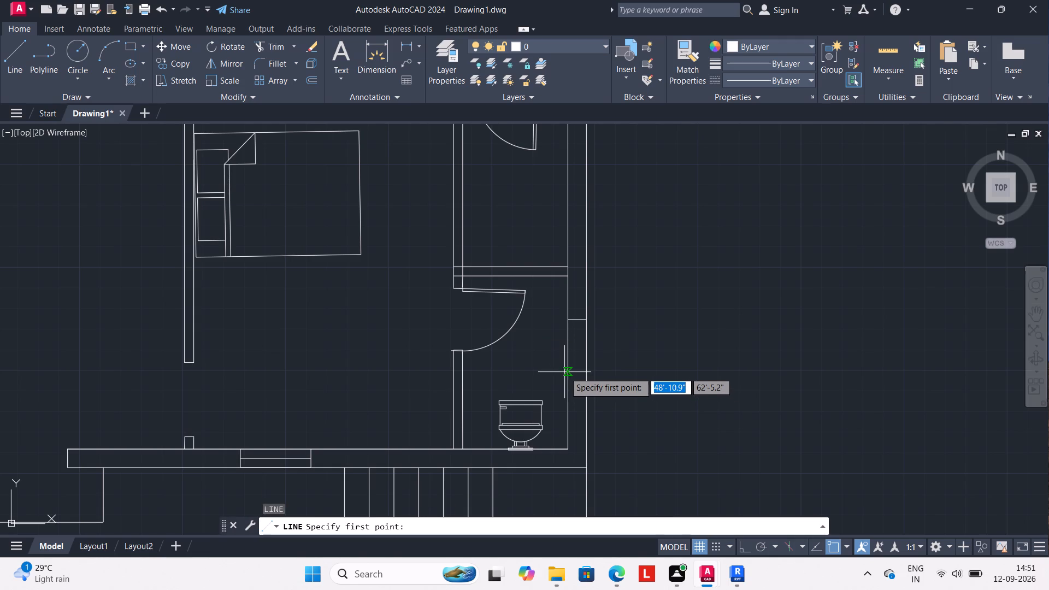
drag(566, 371, 571, 372)
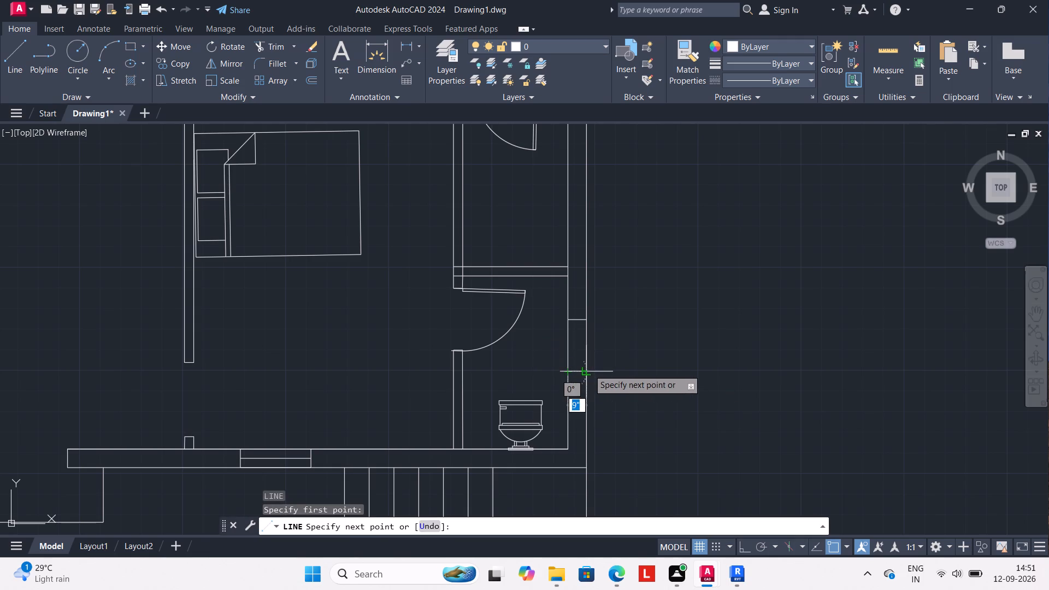
click(588, 369)
key(Escape)
Draw the vertical centre line of the lower toilet's right-wall window between the midpoints of its end lines.
key(l)
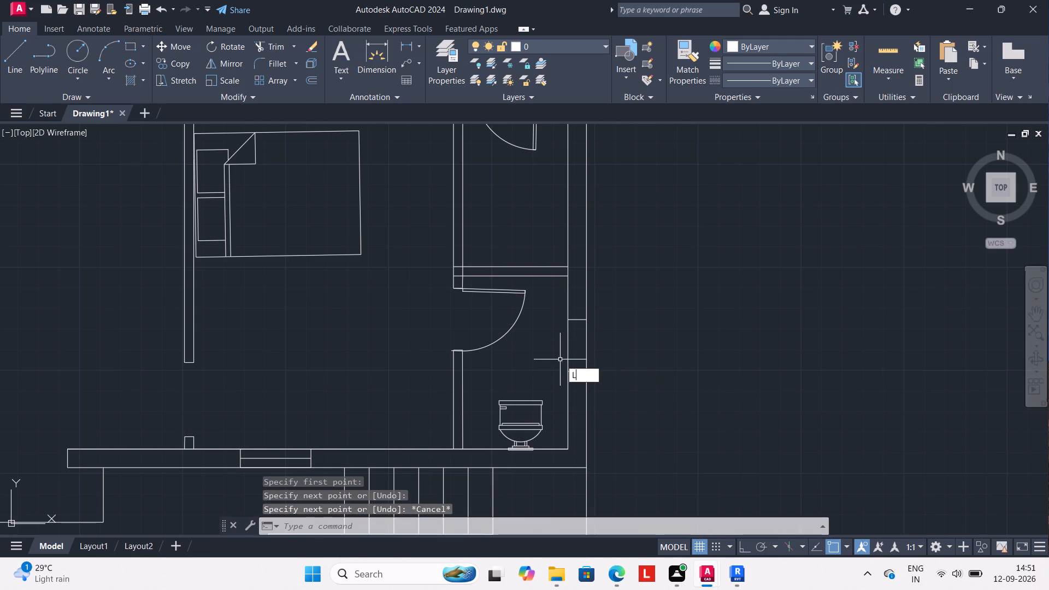
key(Return)
click(576, 324)
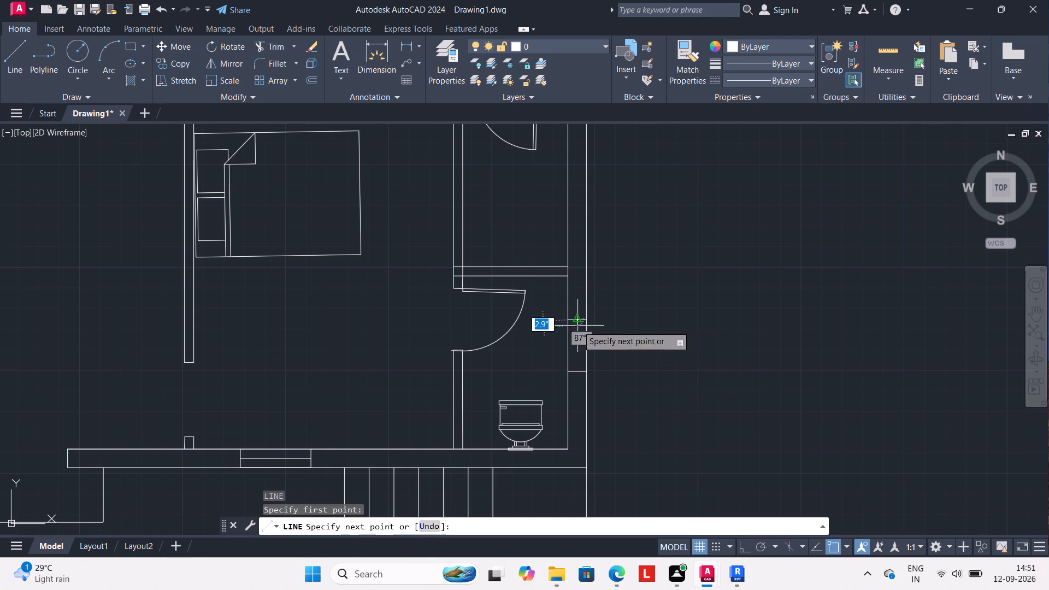
click(579, 374)
key(Escape)
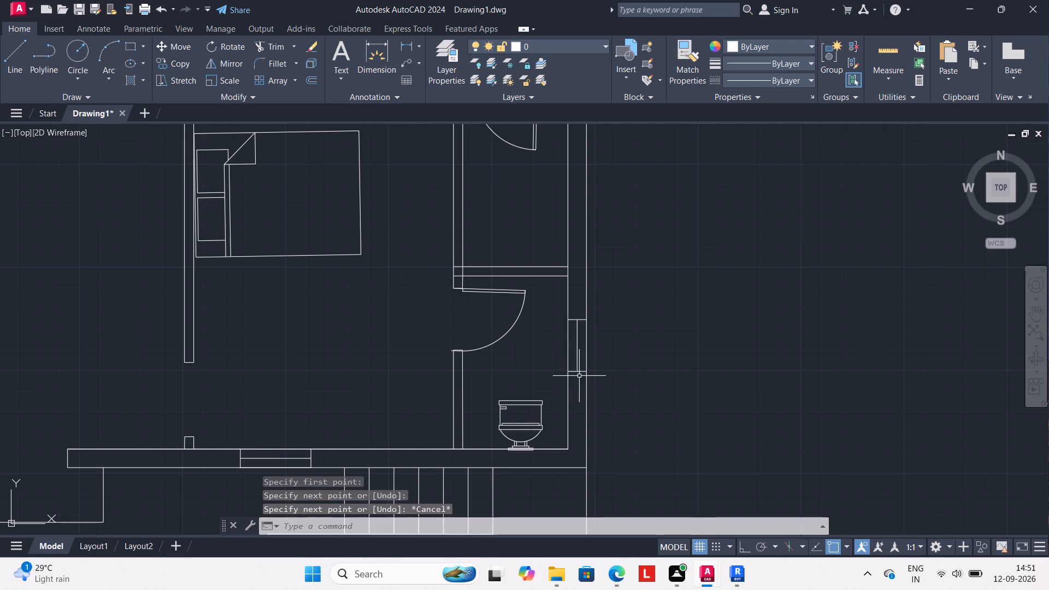
Draw a window outline about 3 feet long across the right exterior wall of the small room directly above the lower toilet.
scroll(561, 307, down, 2)
middle_drag(542, 278, 550, 330)
scroll(553, 318, up, 1)
key(l)
key(Return)
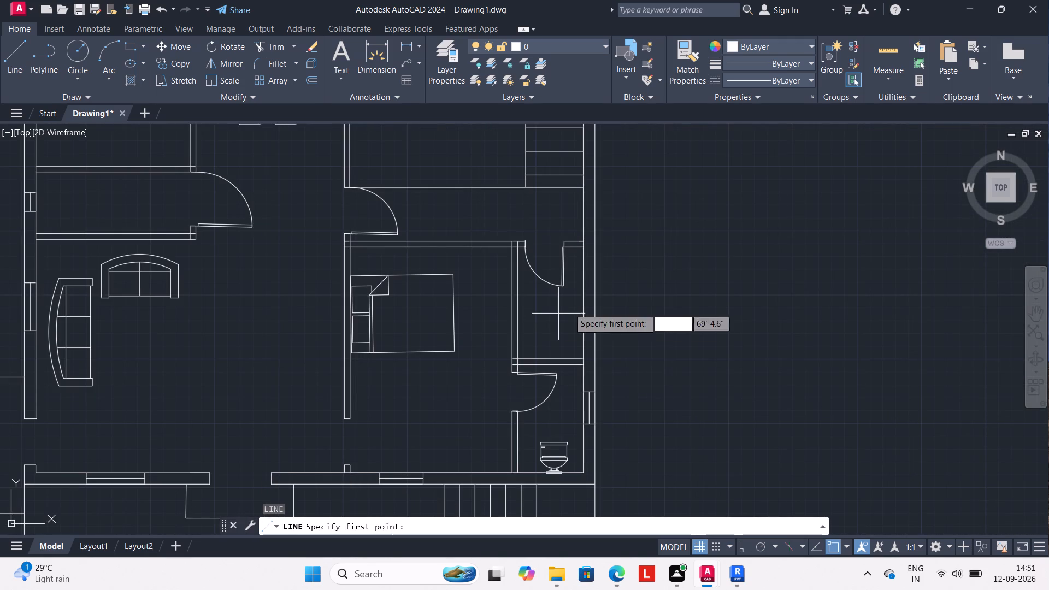
drag(582, 294, 588, 294)
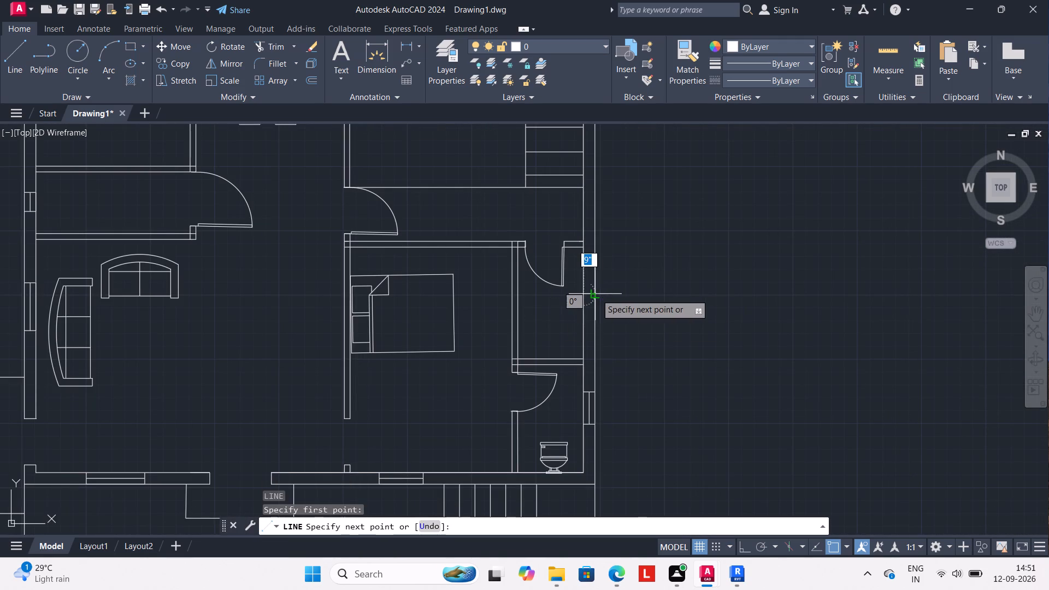
click(596, 294)
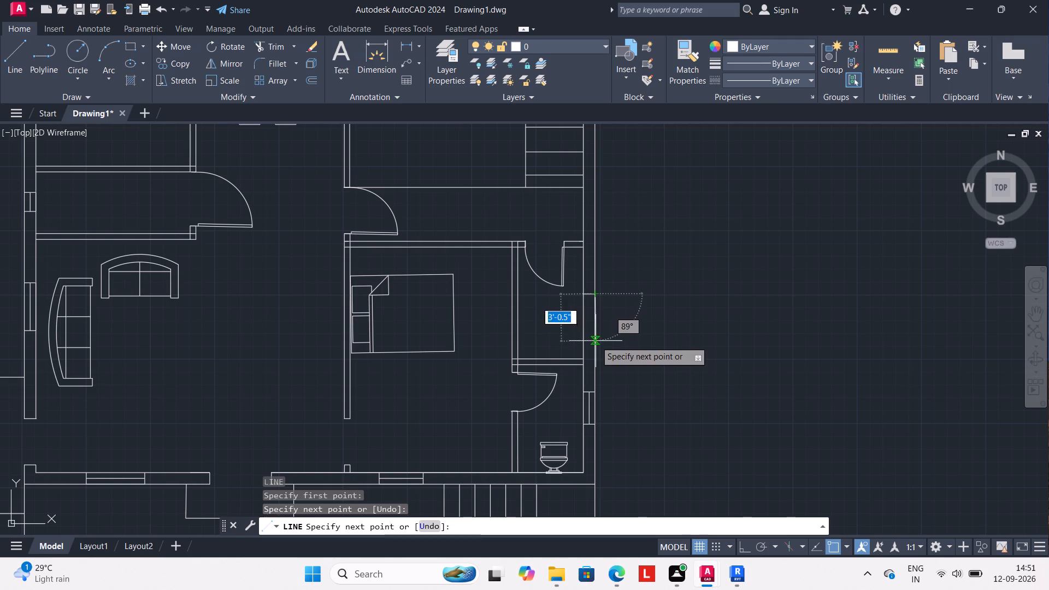
click(595, 344)
click(580, 344)
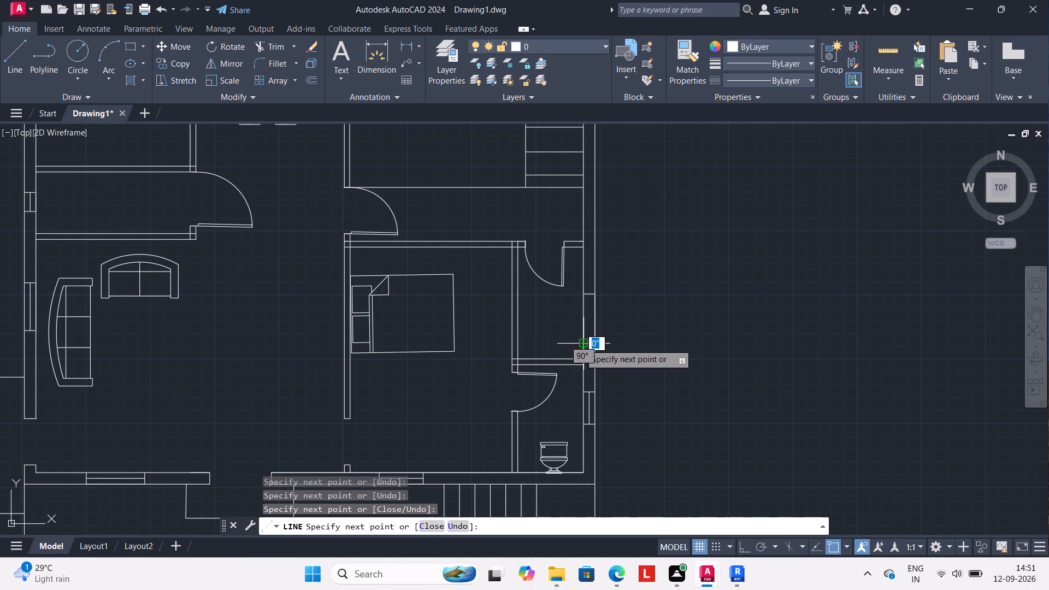
key(Escape)
Draw the vertical centre line of that right-wall window above the lower toilet between the midpoints of its end lines.
key(l)
key(Return)
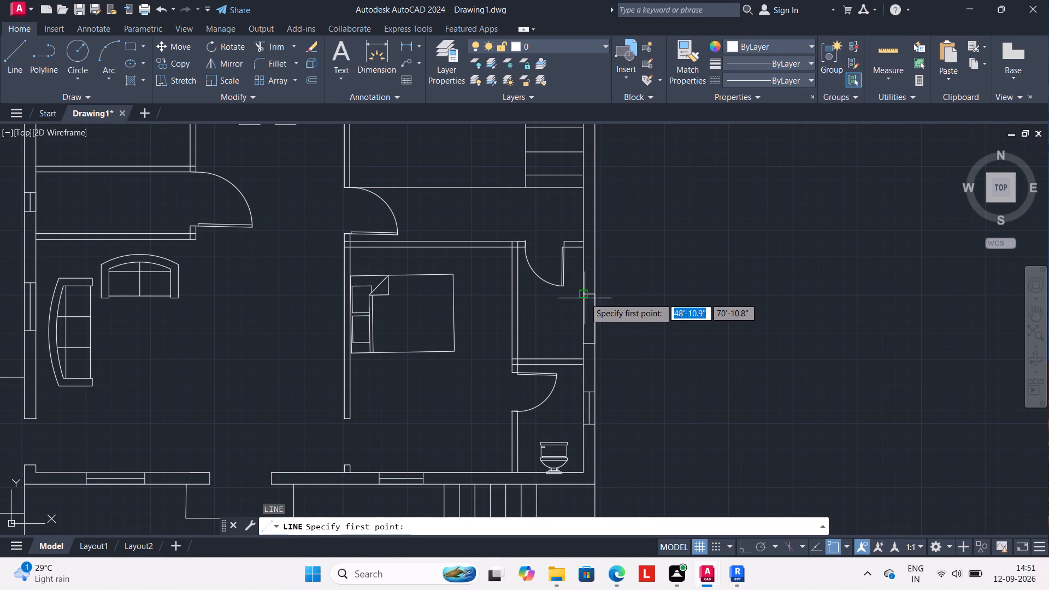
drag(588, 296, 592, 310)
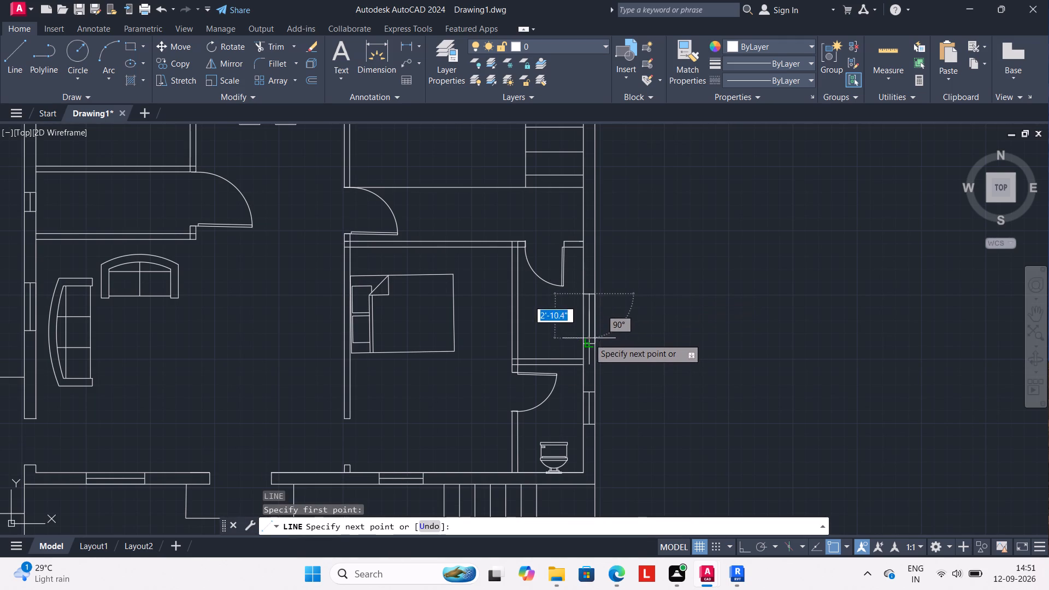
click(588, 342)
key(Escape)
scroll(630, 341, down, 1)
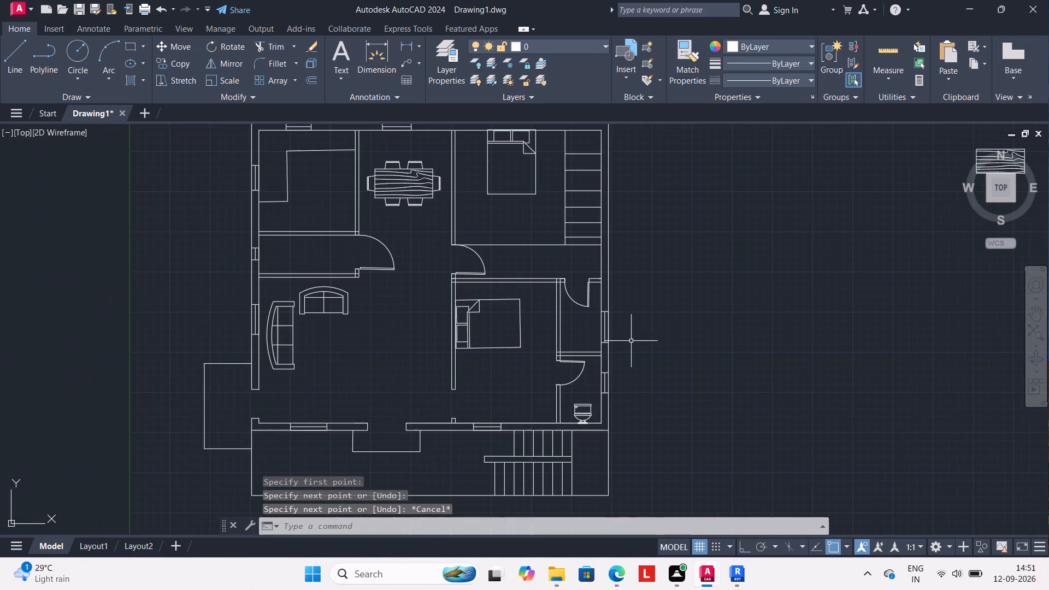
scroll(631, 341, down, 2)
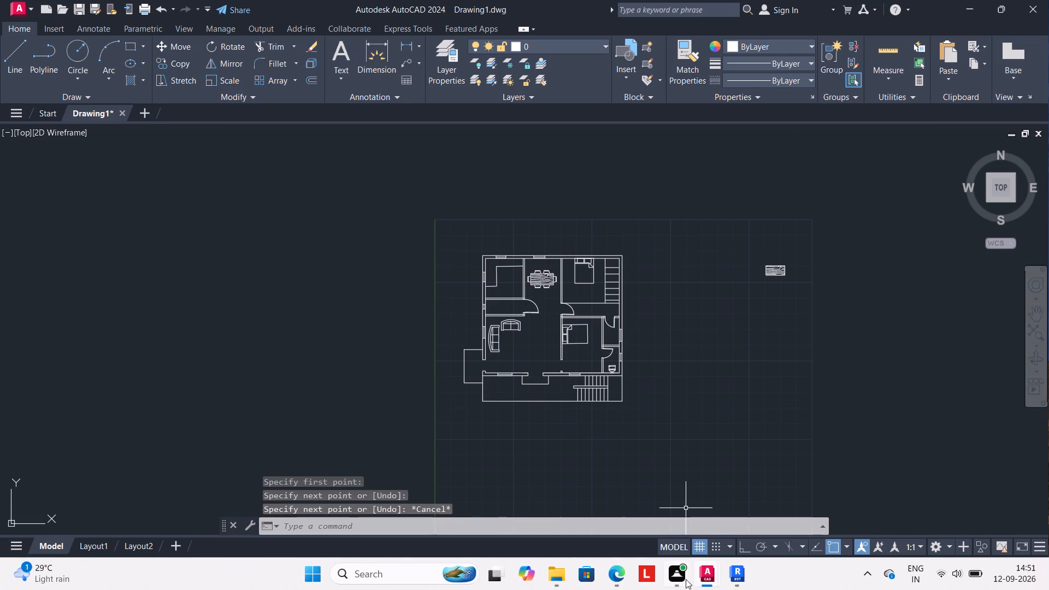
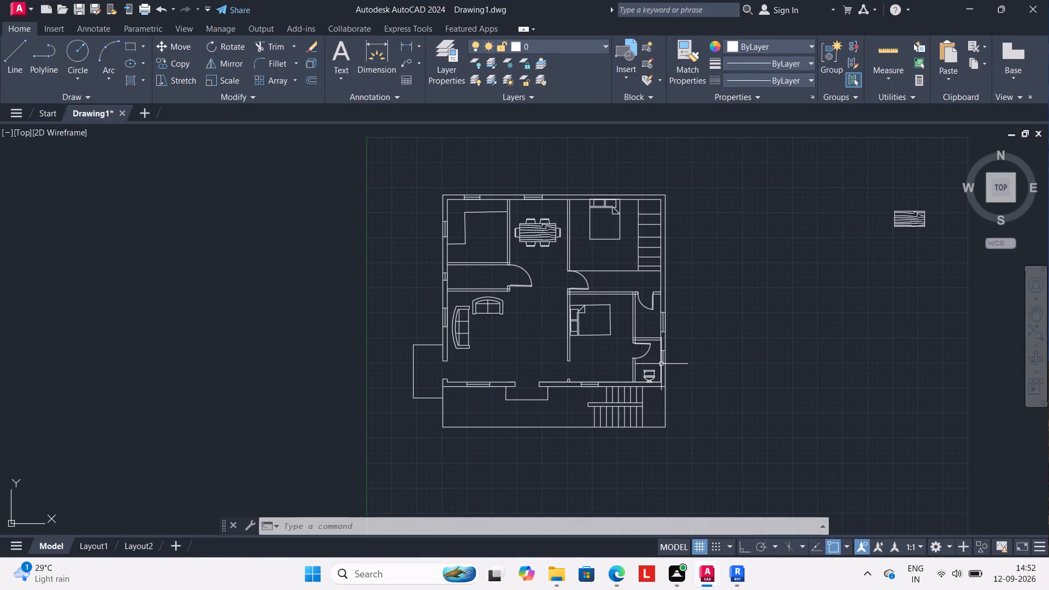
Insert a Door - Imperial block from the tool palettes into the living room, near the front entrance opening.
key(ctrl+3)
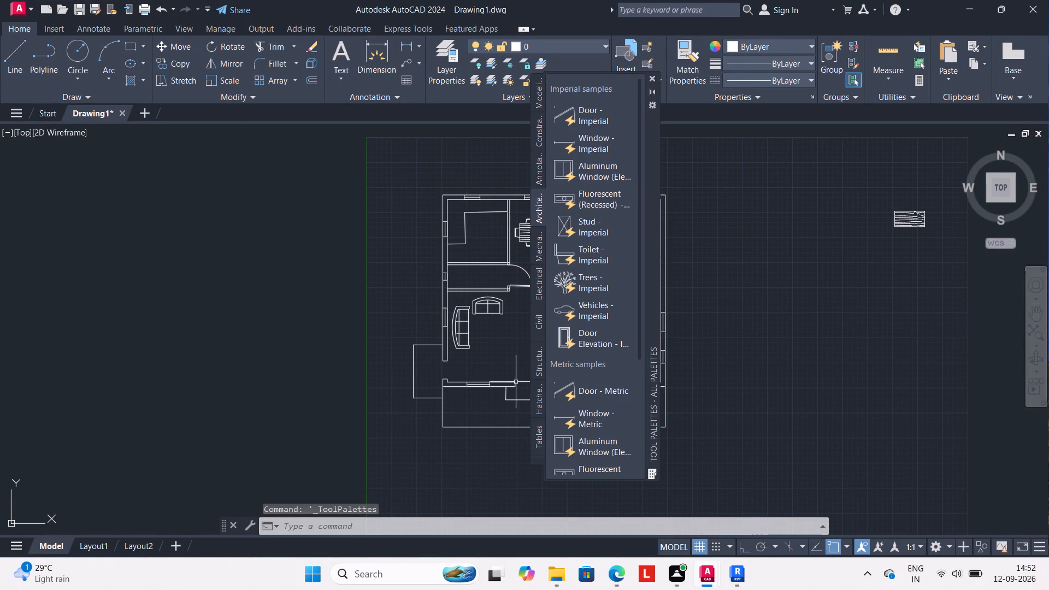
drag(575, 116, 486, 366)
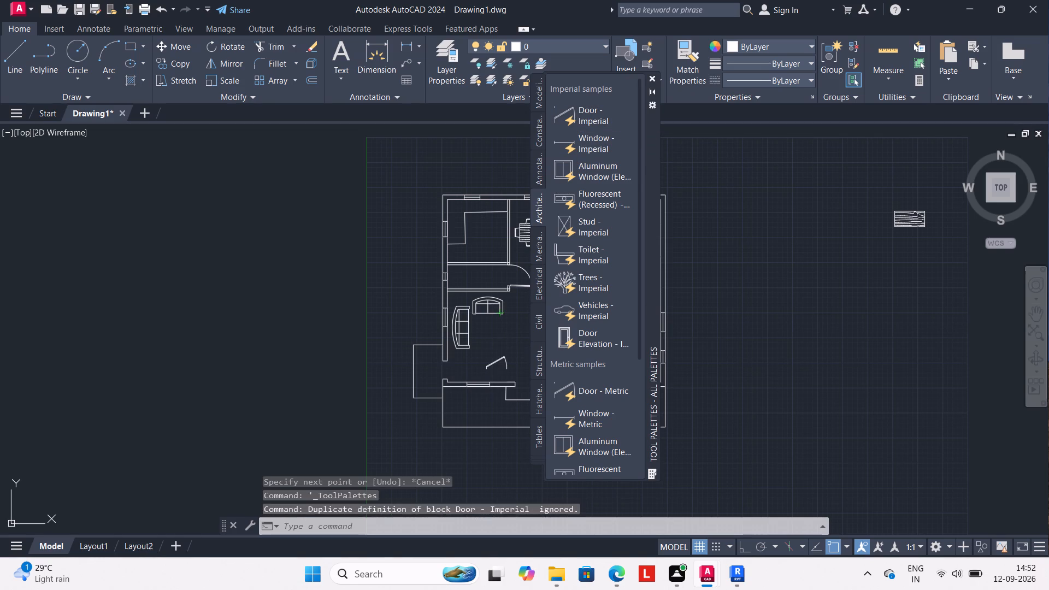
key(Escape)
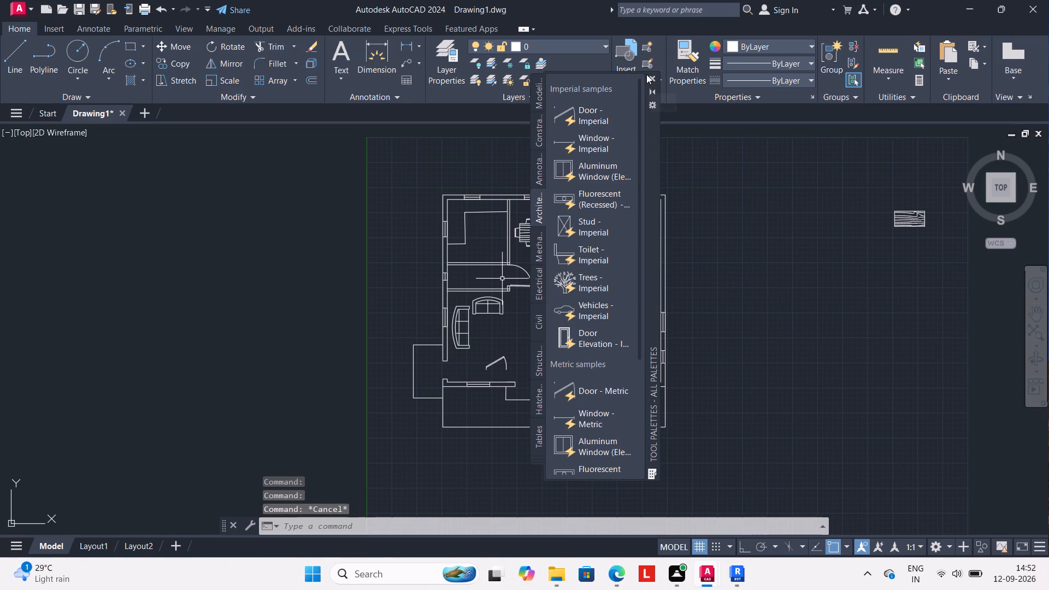
click(652, 76)
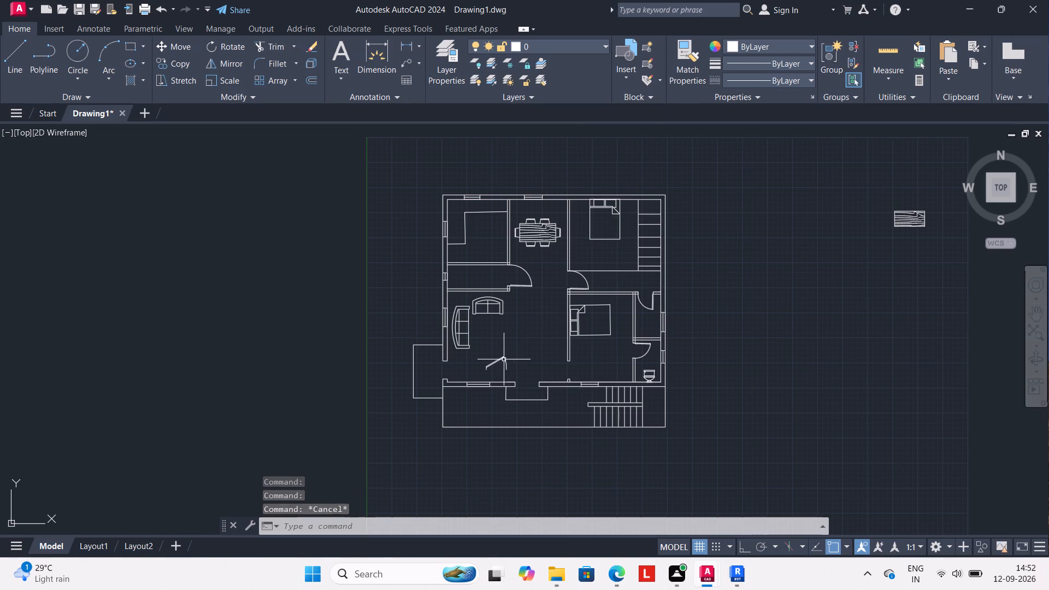
Set the new living room door block's swing to Open 90º.
click(504, 359)
click(483, 359)
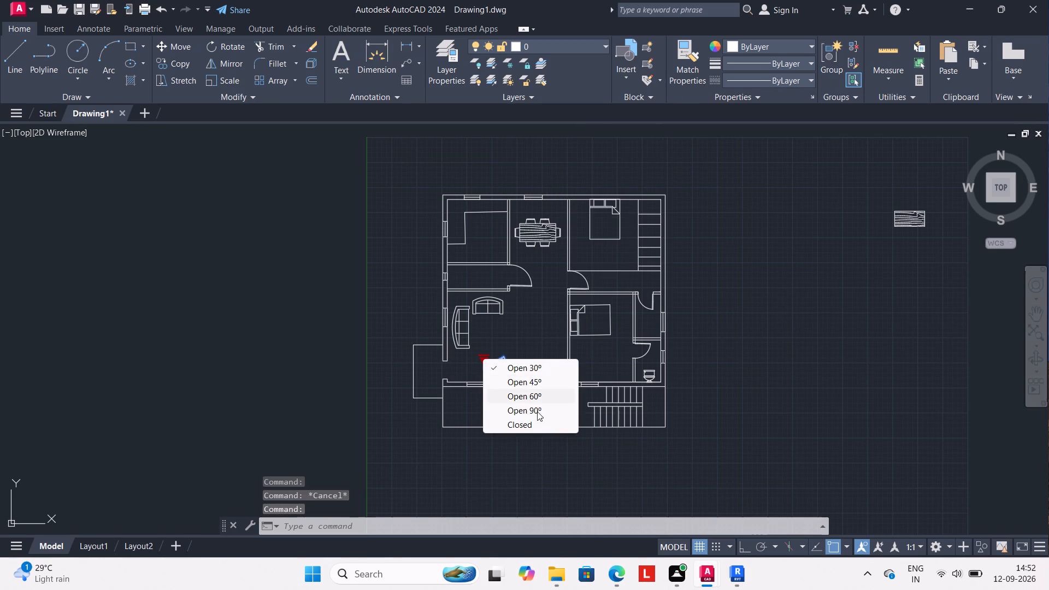
click(537, 411)
key(Escape)
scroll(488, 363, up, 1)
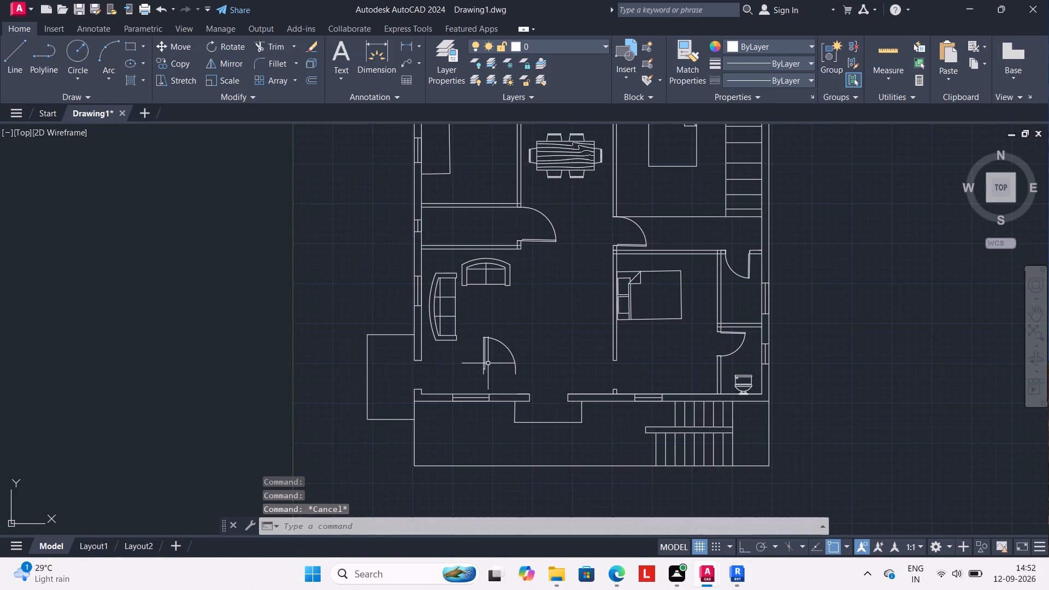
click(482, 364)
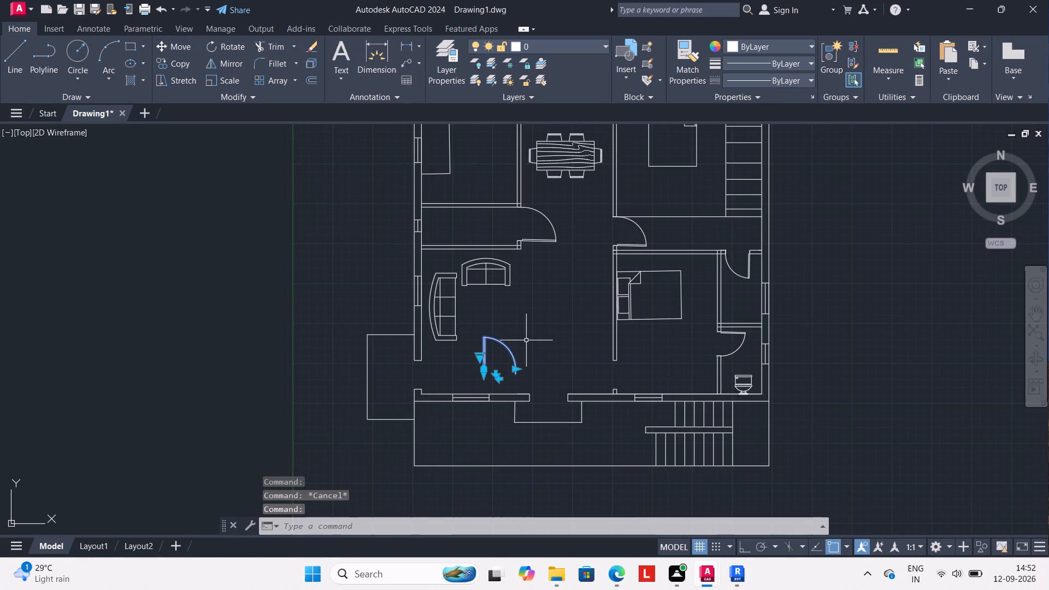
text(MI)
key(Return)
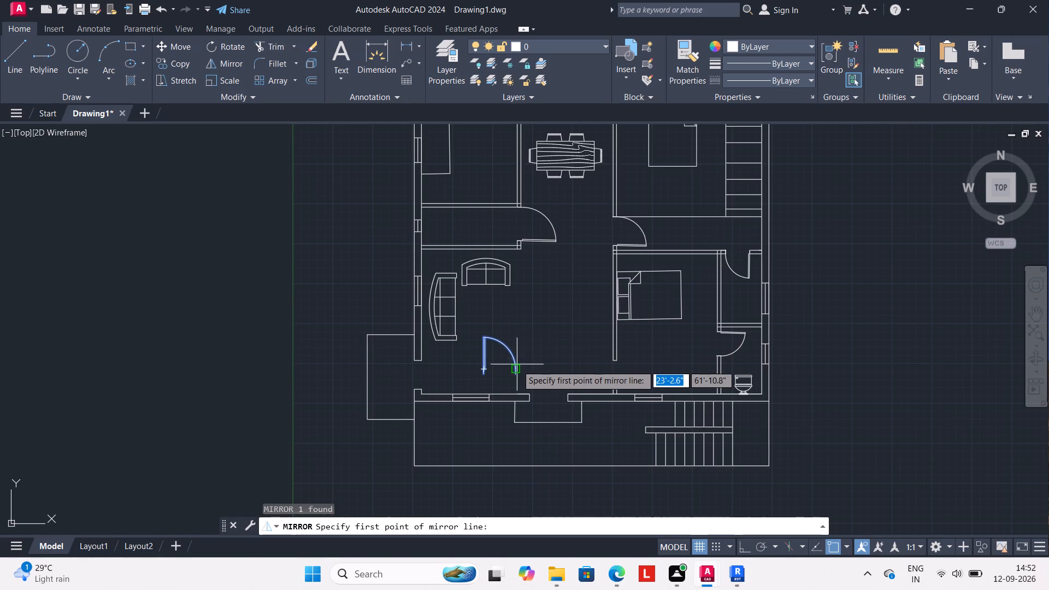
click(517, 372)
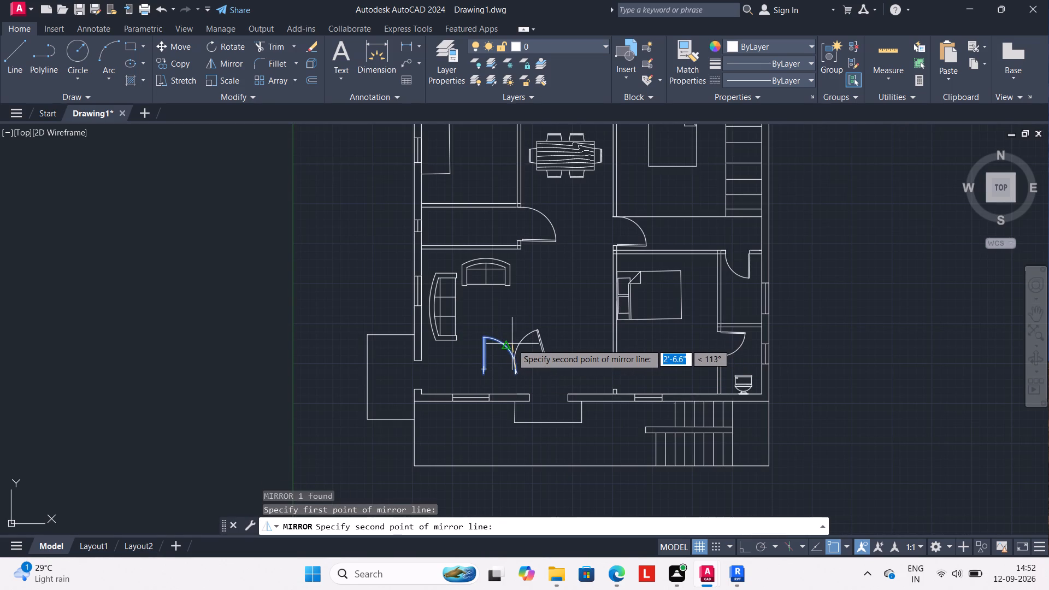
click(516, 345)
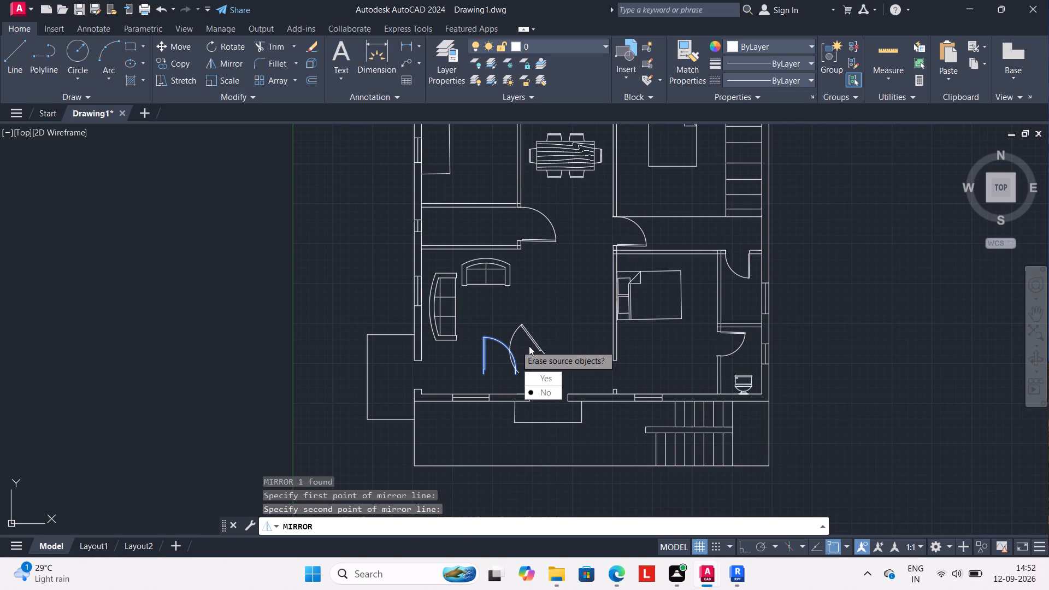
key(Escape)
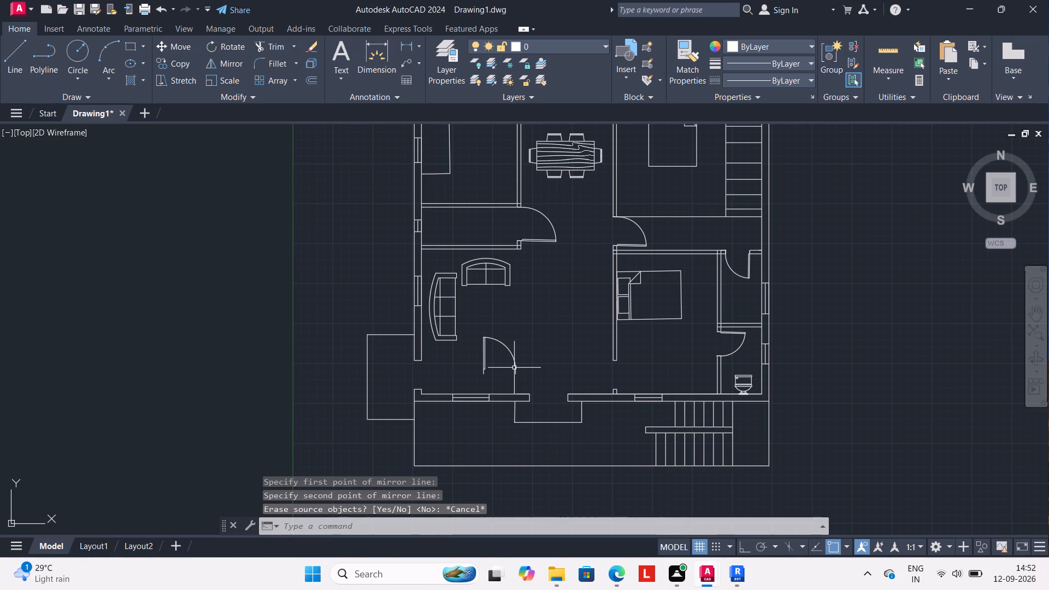
Mirror the new door about a vertical line through its swing arc's end, keeping the source, to form a double door.
text(MI)
key(Return)
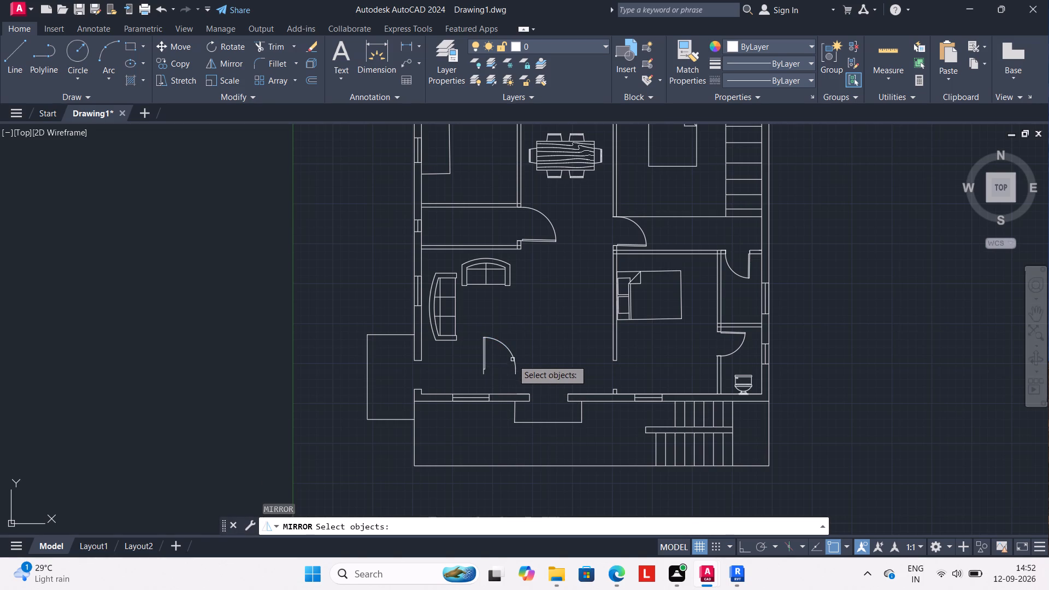
click(512, 359)
key(Return)
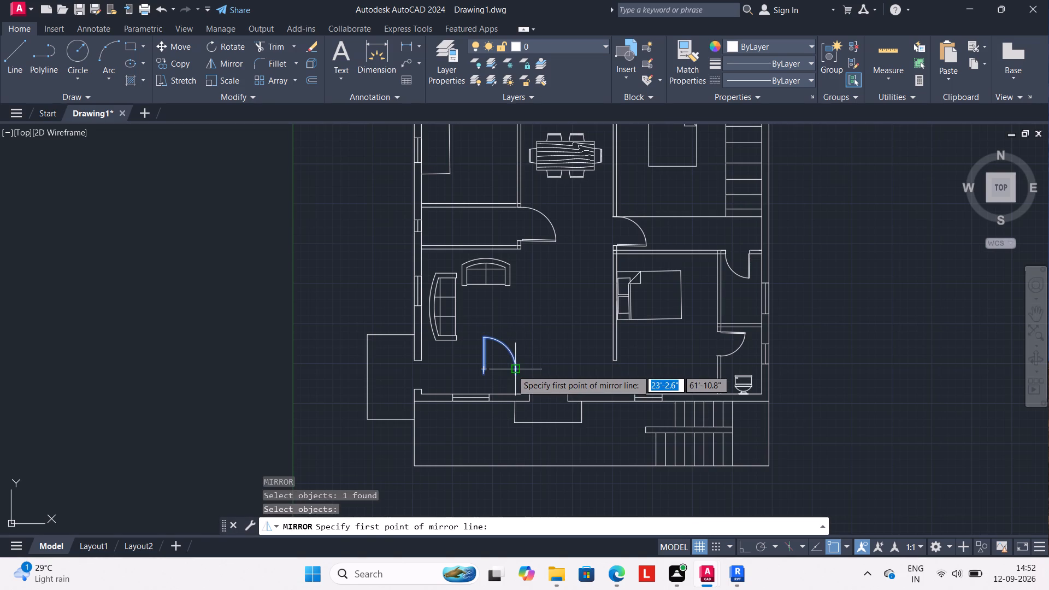
click(514, 374)
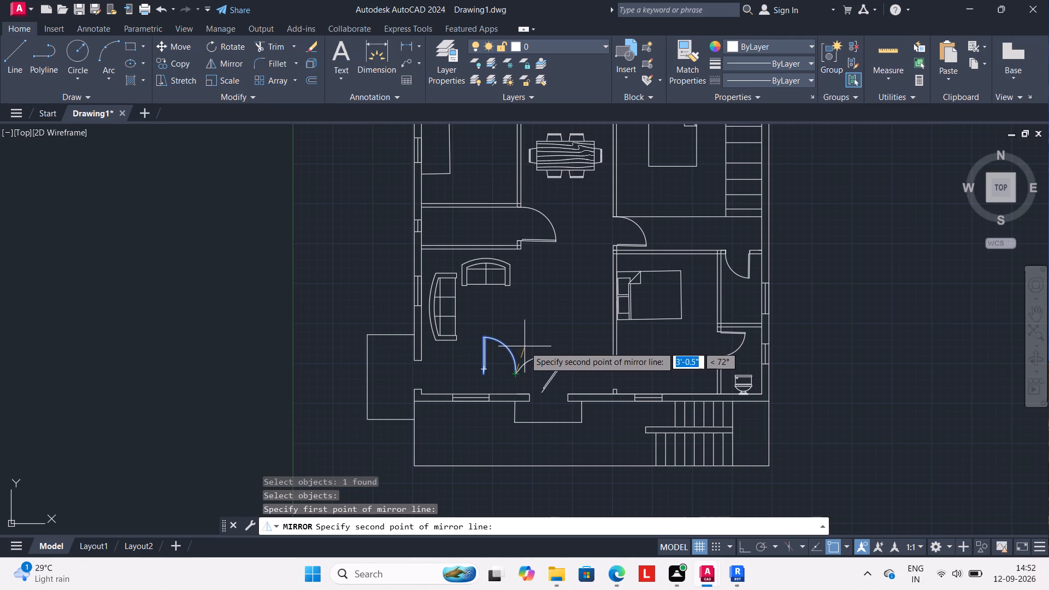
click(518, 342)
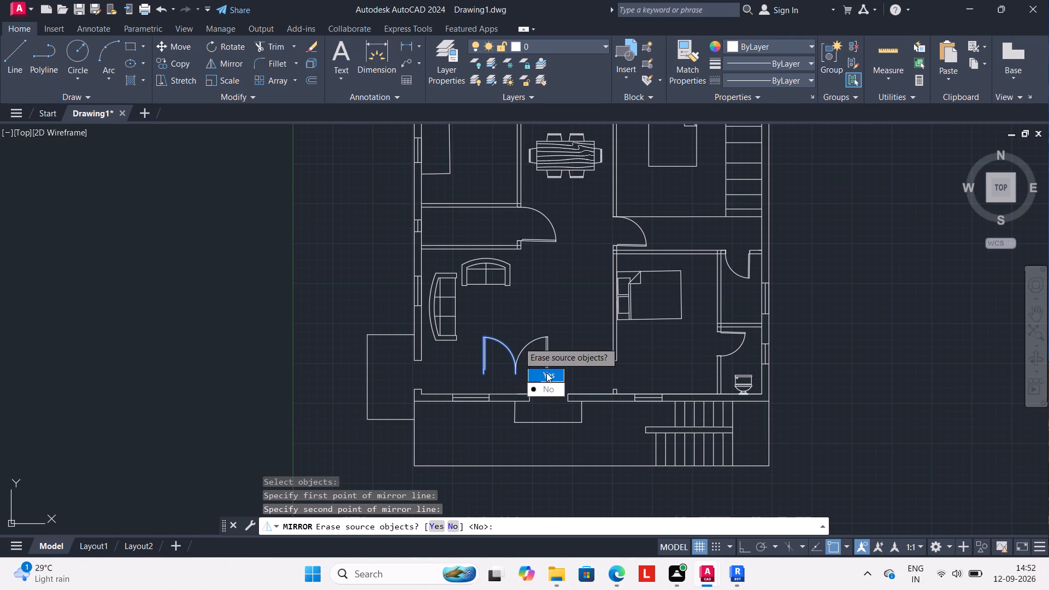
drag(545, 386, 518, 342)
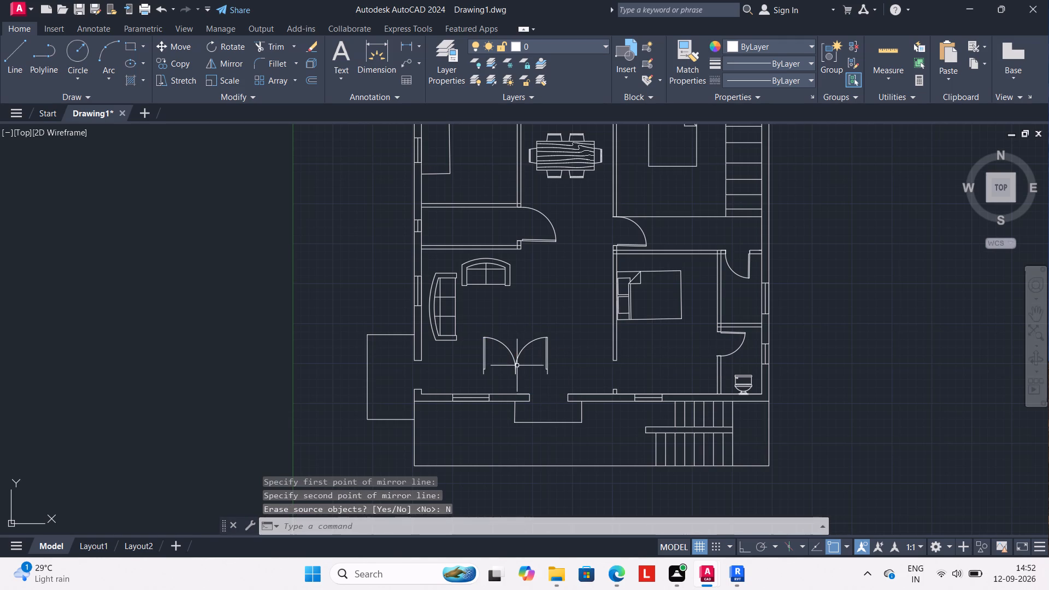
Move both door leaves by their meeting point into the front wall opening, with the left leaf against the opening's left jamb.
click(516, 367)
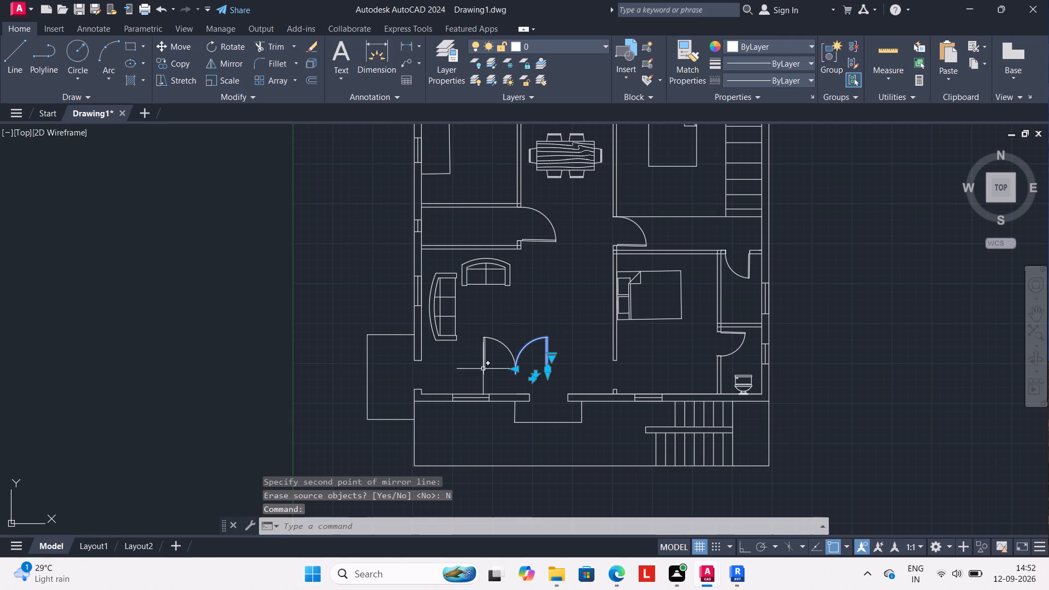
click(484, 367)
key(m)
key(Return)
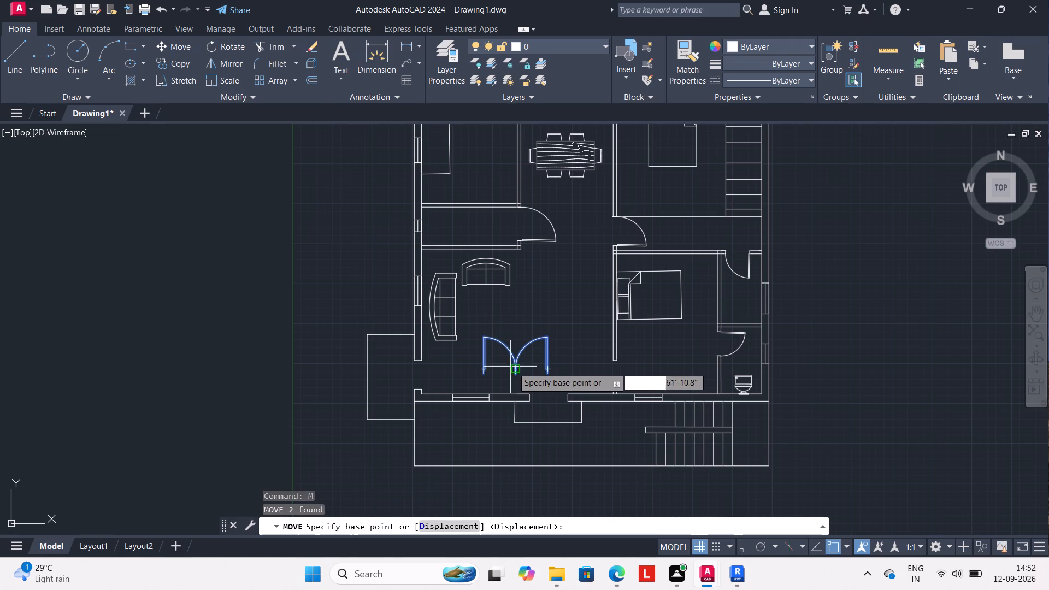
click(515, 369)
scroll(560, 402, up, 2)
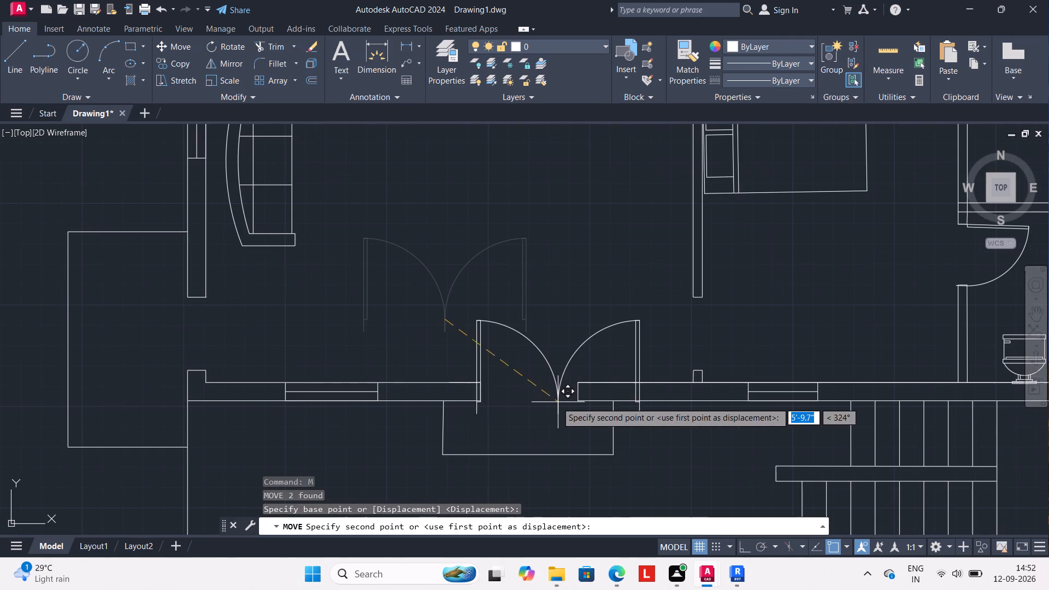
click(562, 390)
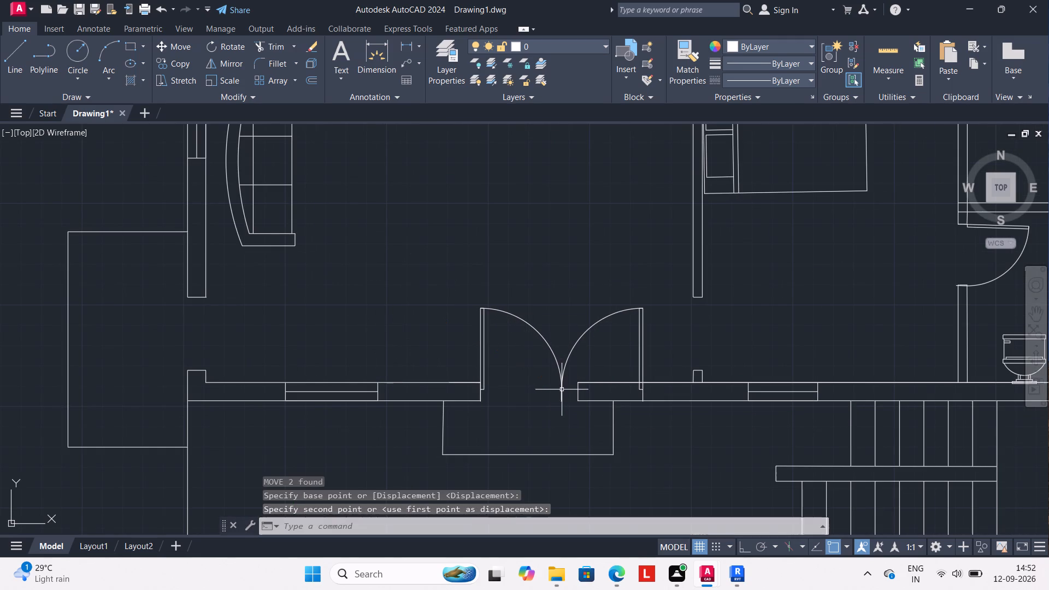
key(Escape)
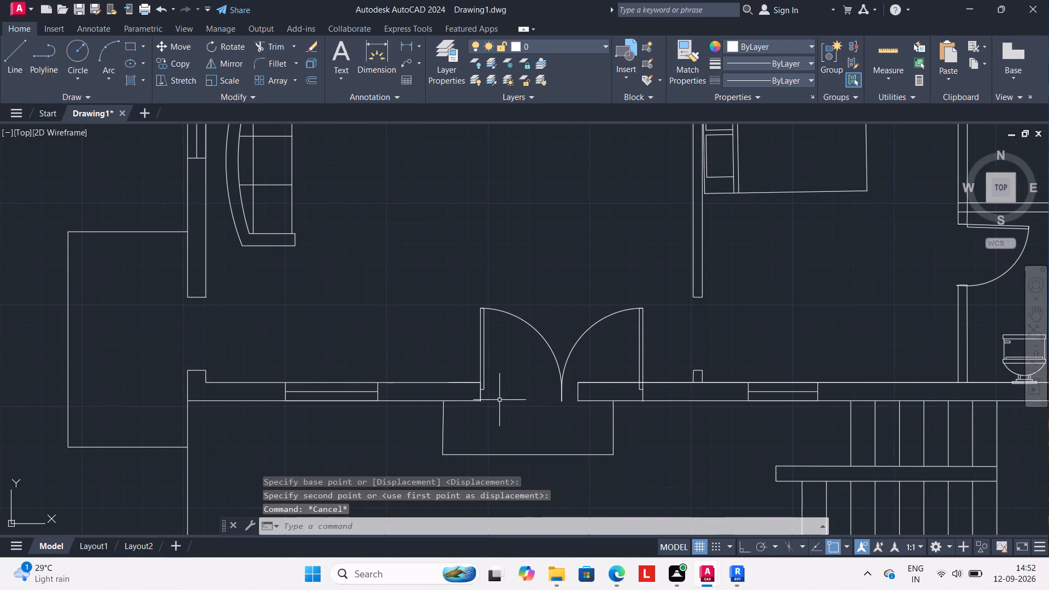
Scale both door leaves down from the opening's lower left wall corner so the double door fits the entrance opening.
text(SC)
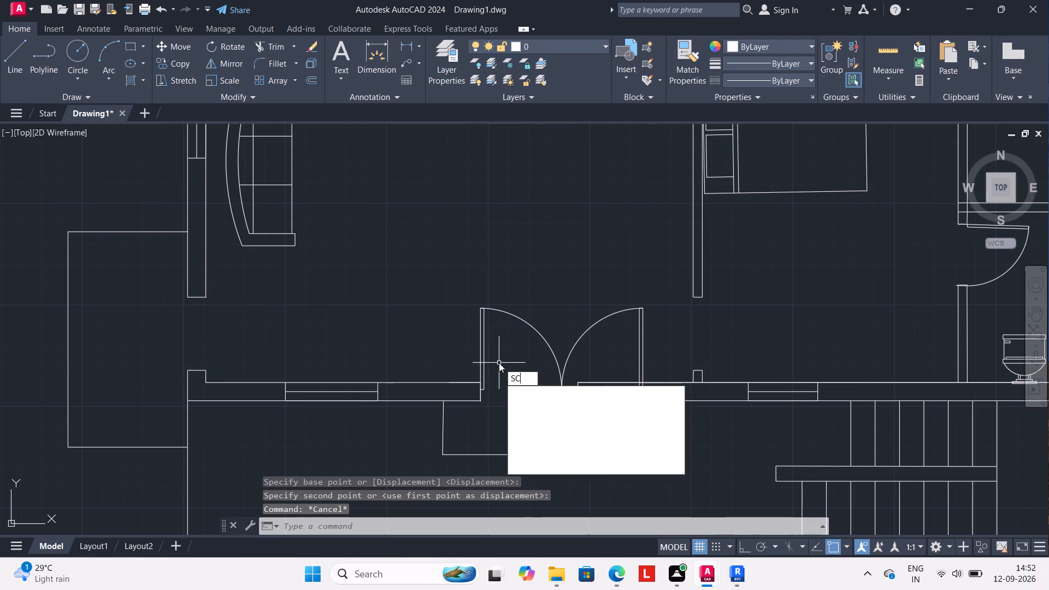
key(Return)
click(483, 373)
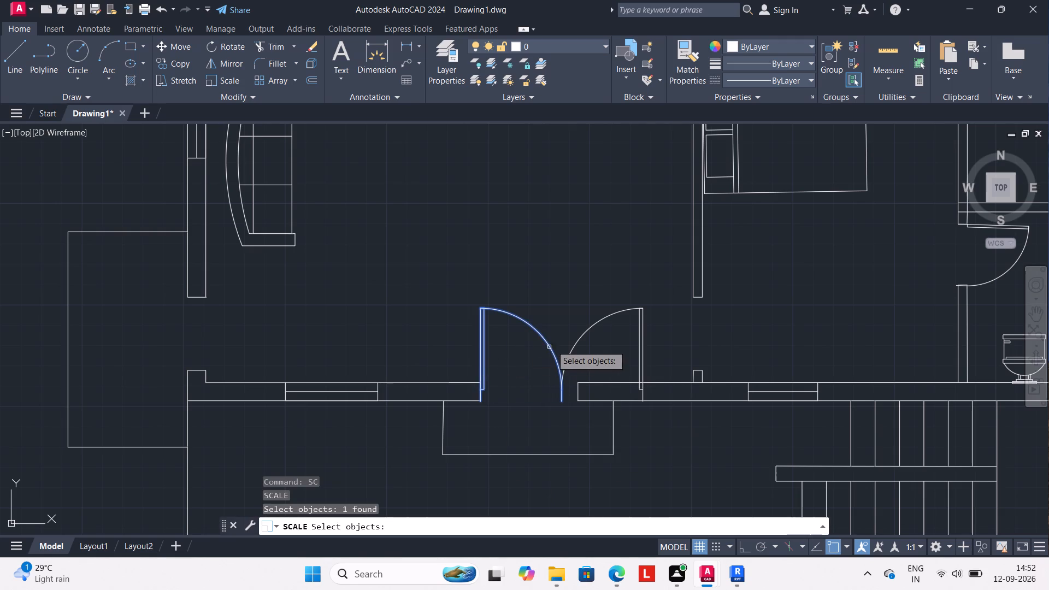
click(576, 345)
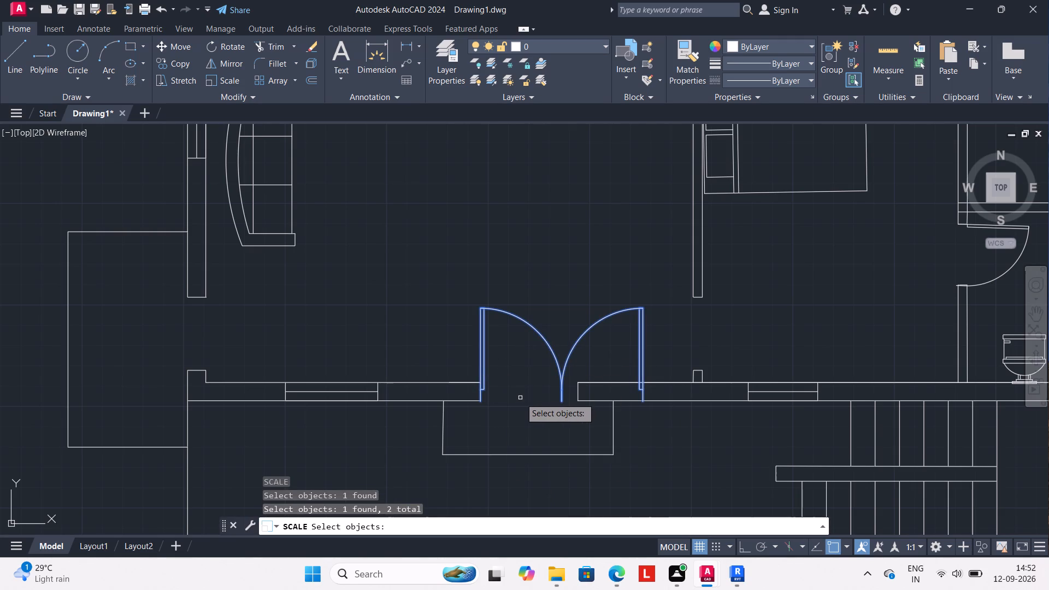
key(Return)
click(482, 402)
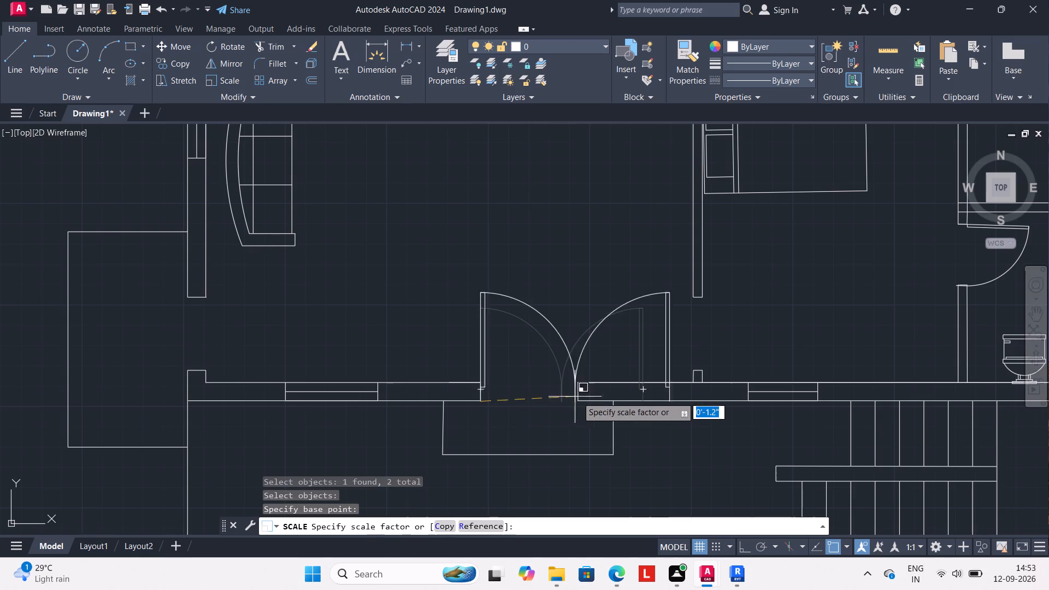
click(529, 404)
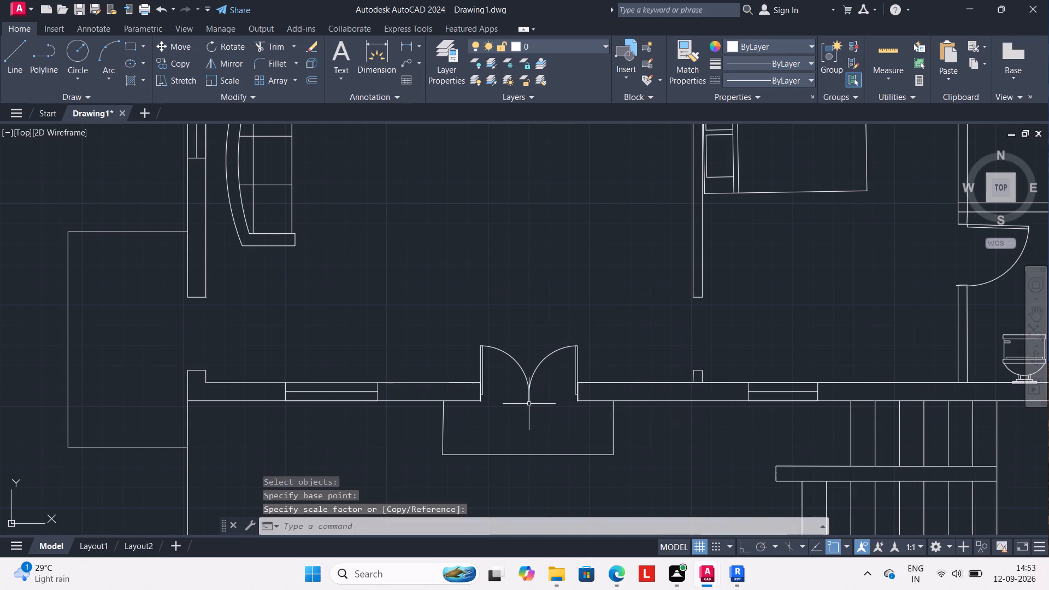
scroll(500, 323, down, 2)
key(Escape)
key(Escape)
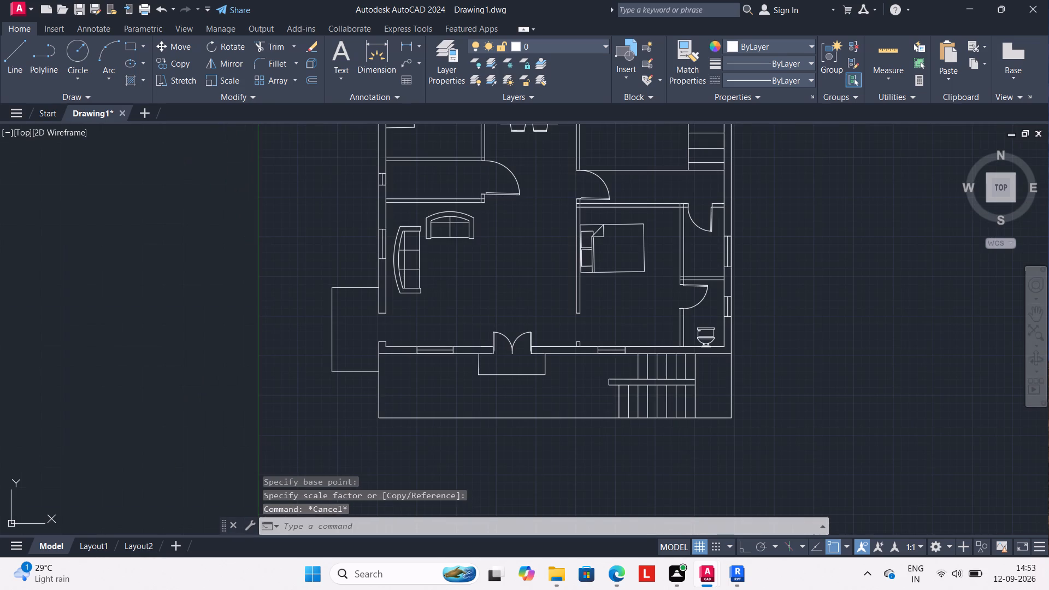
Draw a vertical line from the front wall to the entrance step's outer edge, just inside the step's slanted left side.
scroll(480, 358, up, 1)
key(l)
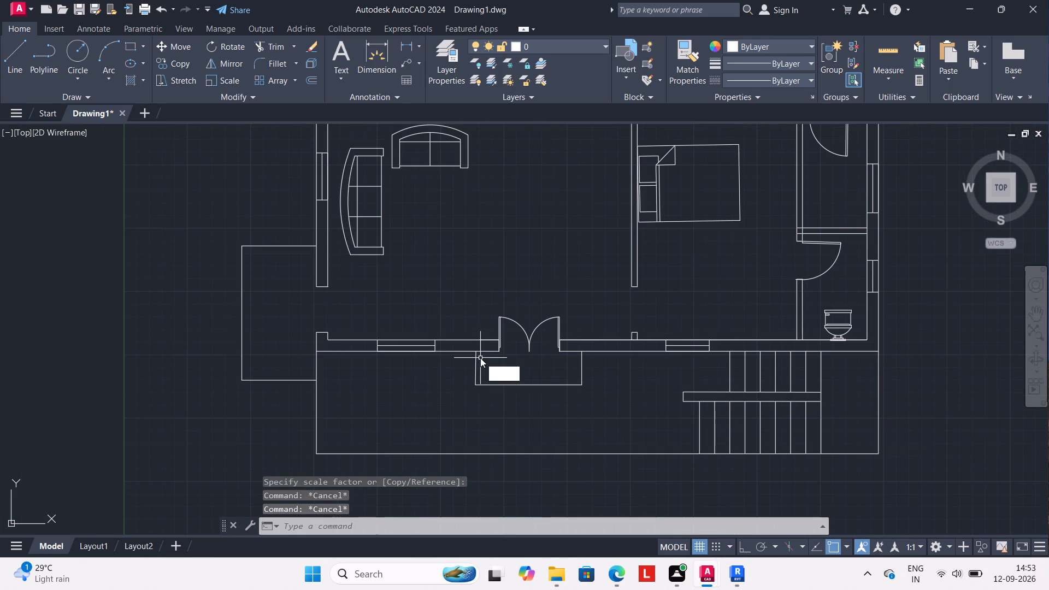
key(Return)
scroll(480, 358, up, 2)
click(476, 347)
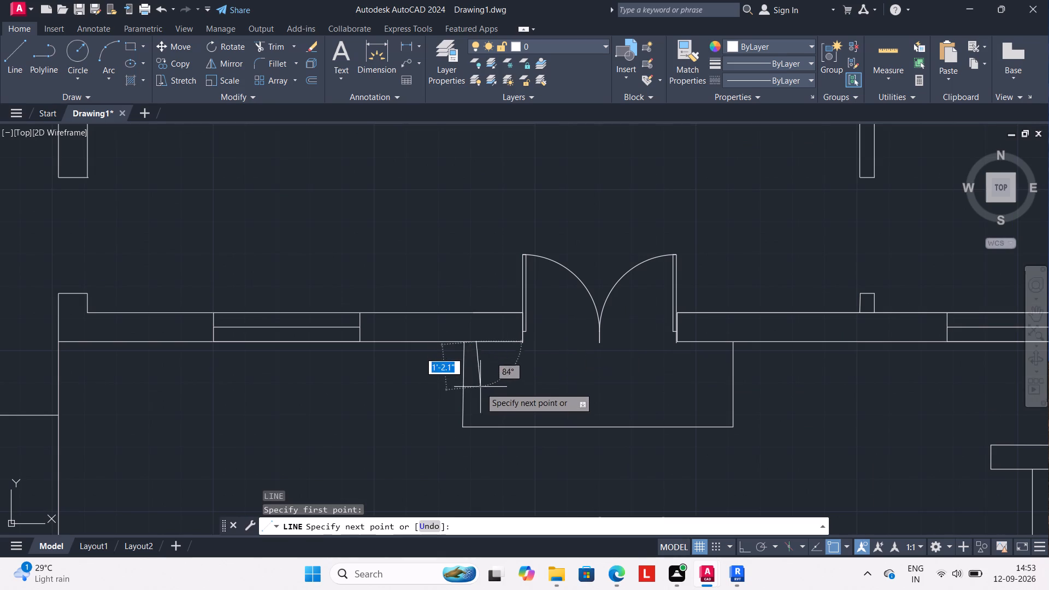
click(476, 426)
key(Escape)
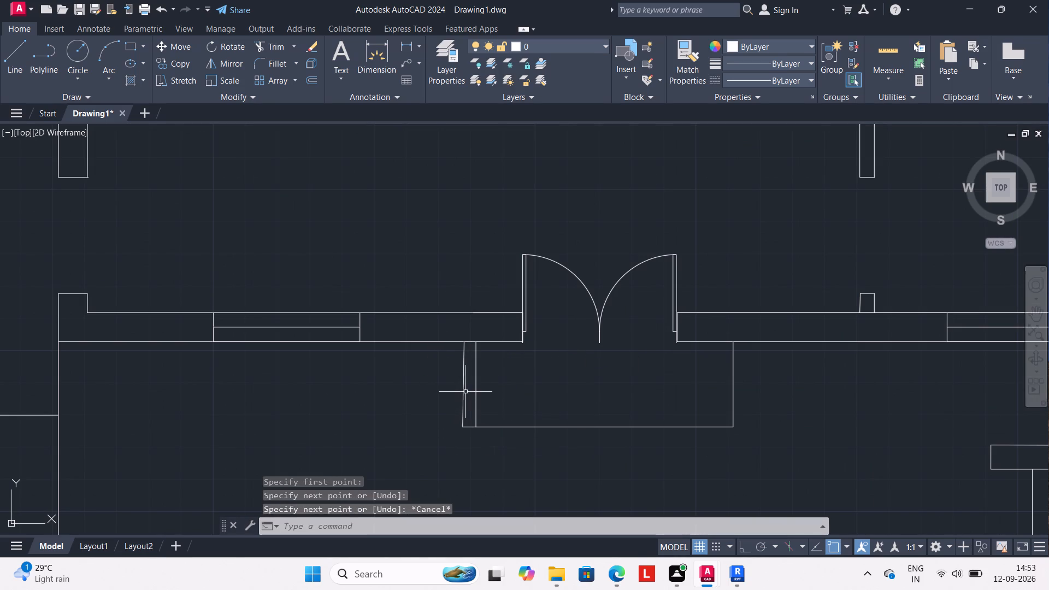
Delete the slanted left side line of the entrance step.
drag(463, 390, 544, 386)
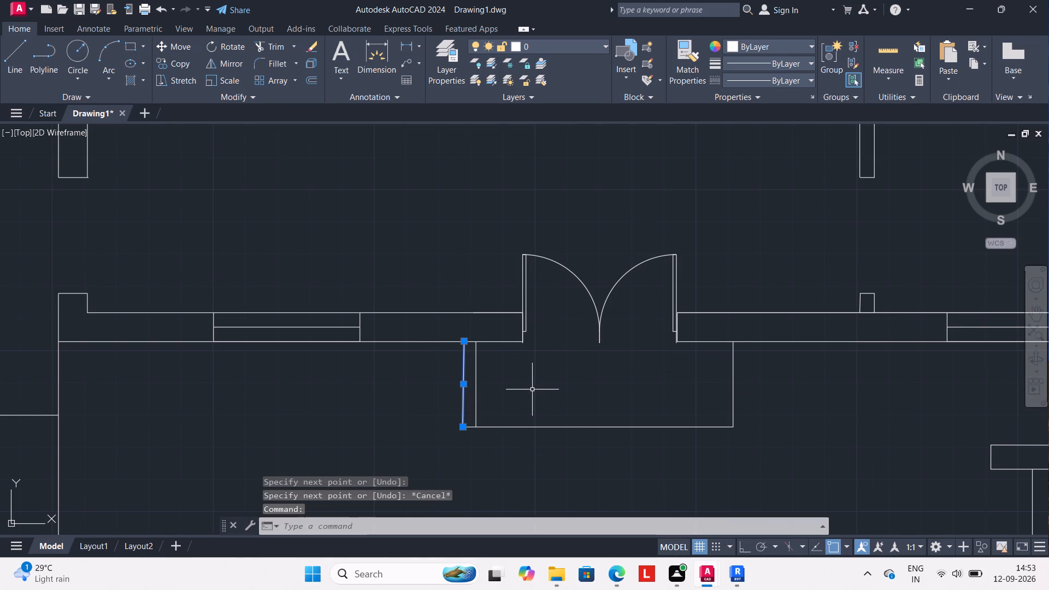
key(Delete)
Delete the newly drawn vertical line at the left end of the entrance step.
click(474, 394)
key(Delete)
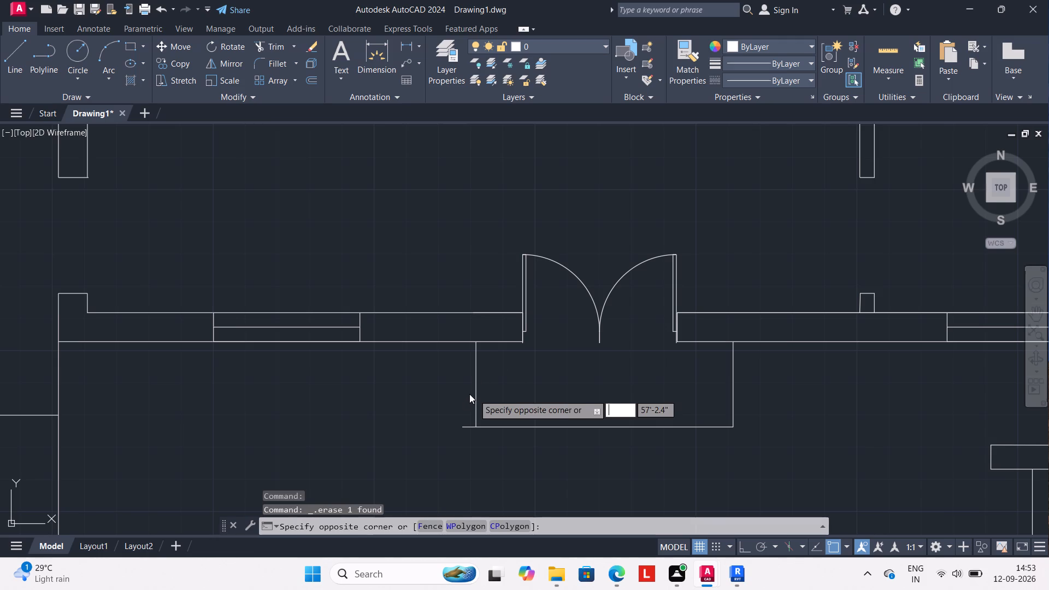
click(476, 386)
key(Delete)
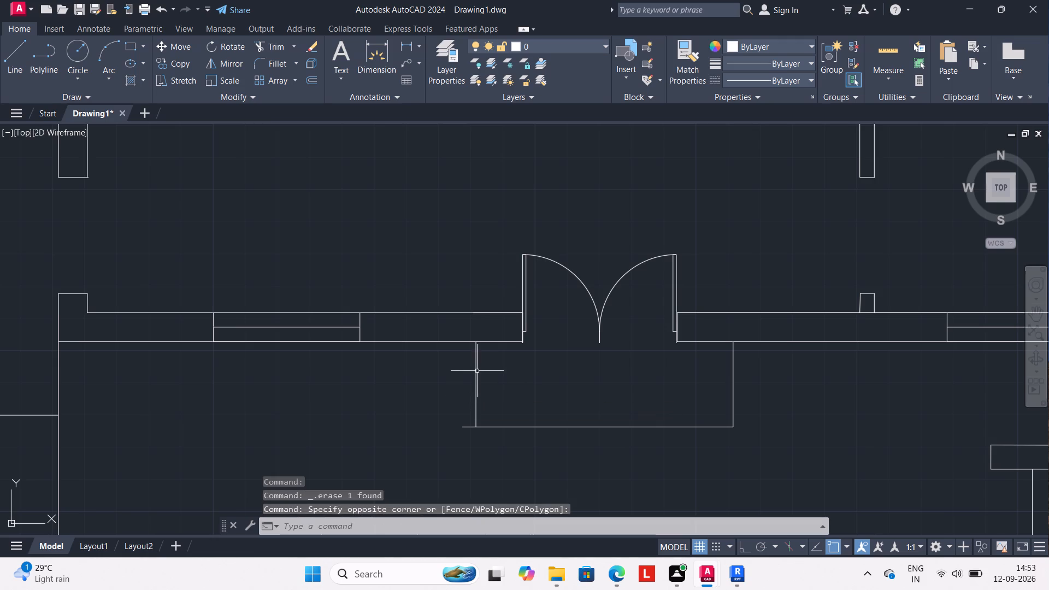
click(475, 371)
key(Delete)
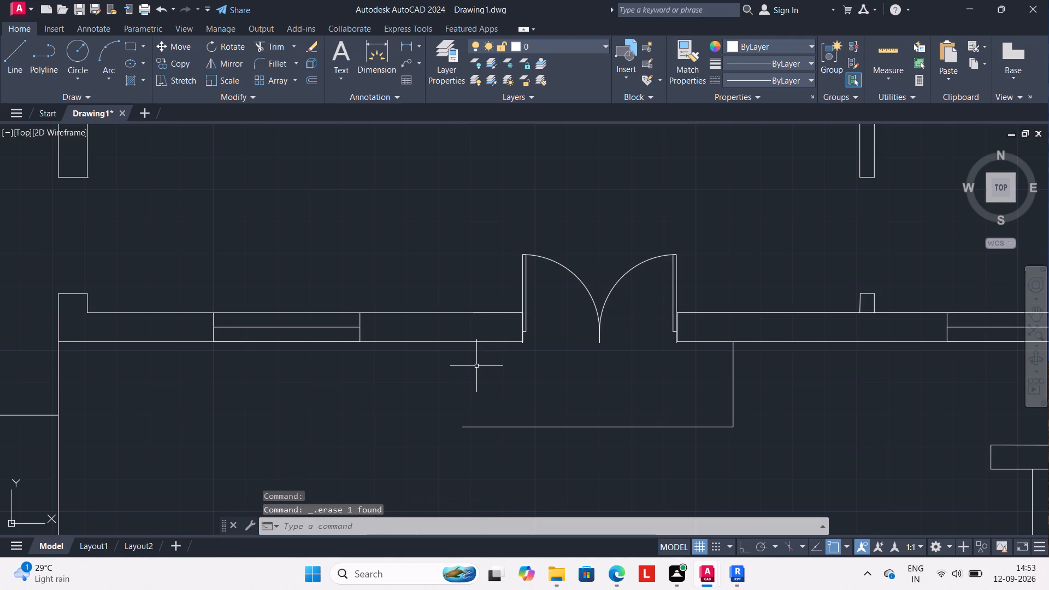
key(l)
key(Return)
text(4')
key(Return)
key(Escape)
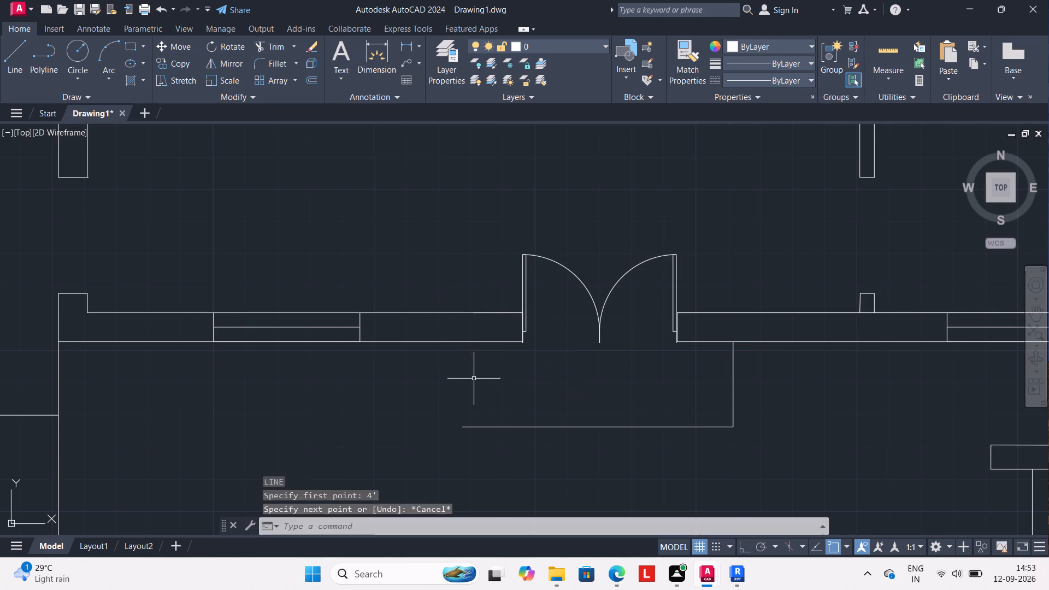
Draw the entrance step's new left side 4' out from the front wall and its outer edge about 6'-9" long.
key(Escape)
key(l)
key(Return)
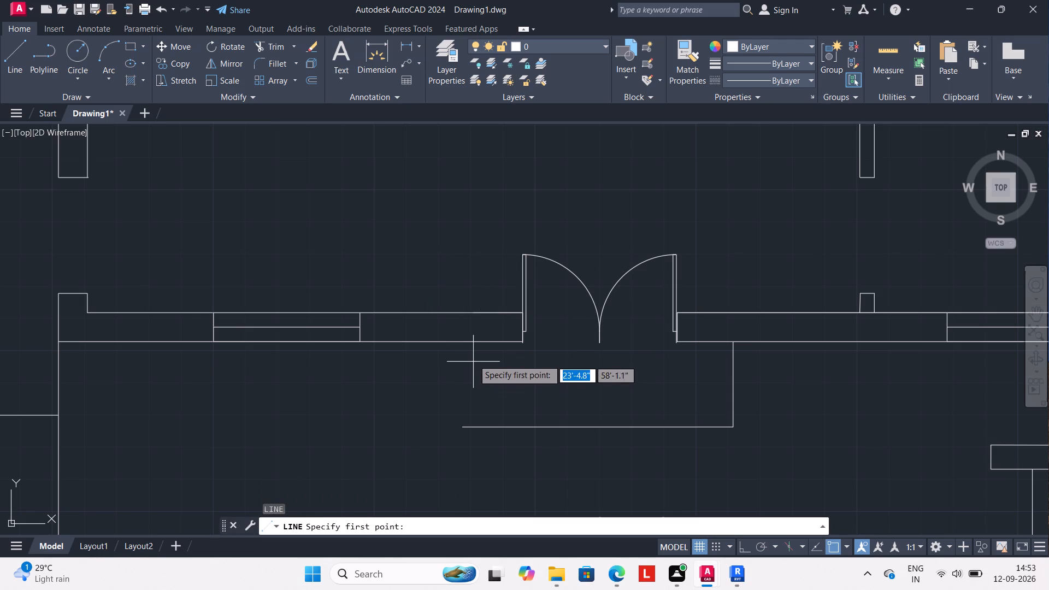
click(474, 341)
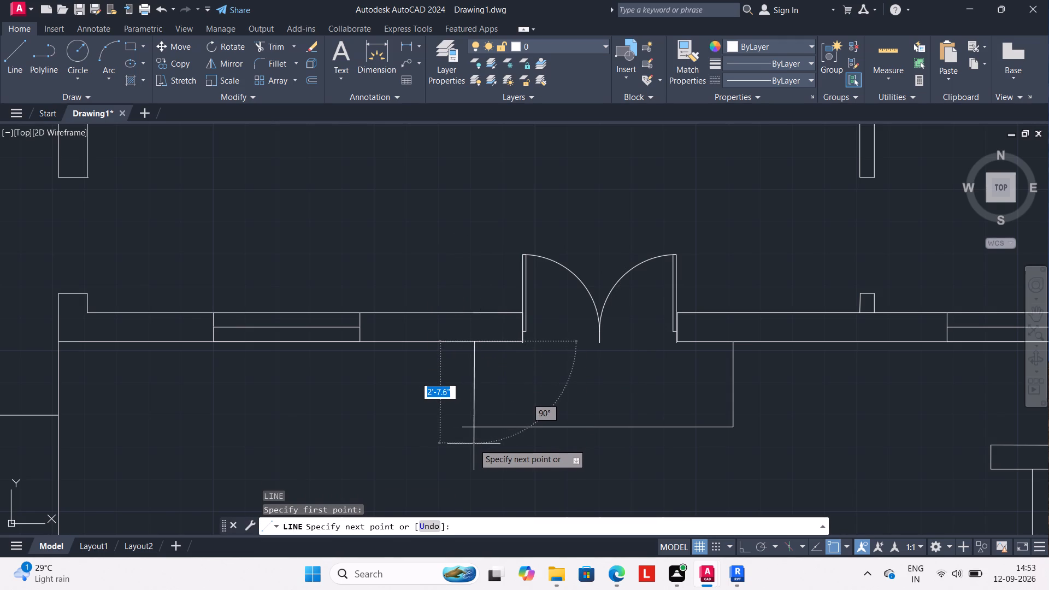
text(4')
key(Return)
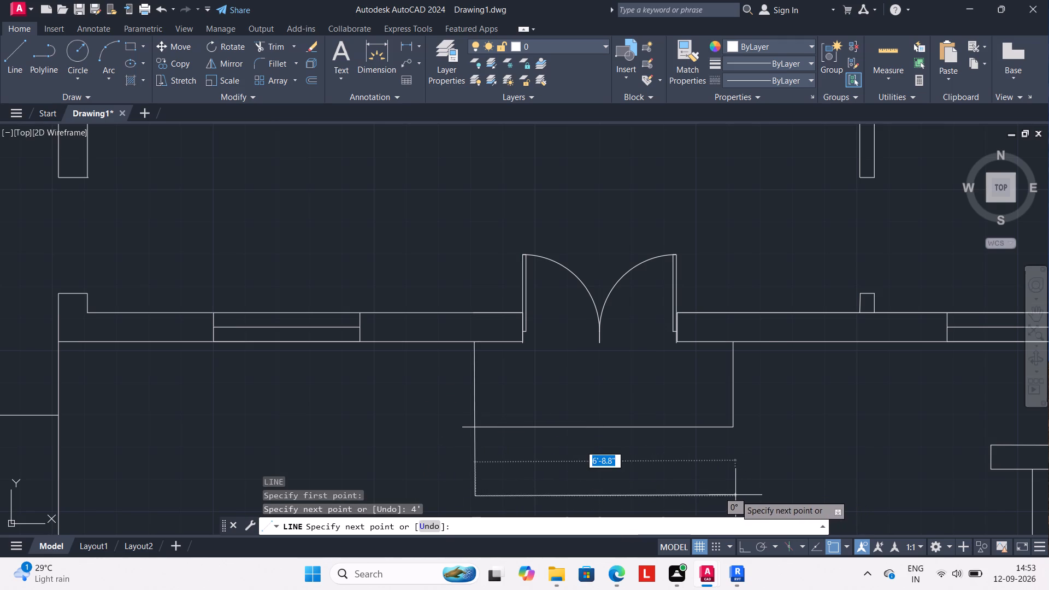
click(735, 495)
key(Escape)
Delete the entrance step's old outer edge line and old right side line.
click(666, 429)
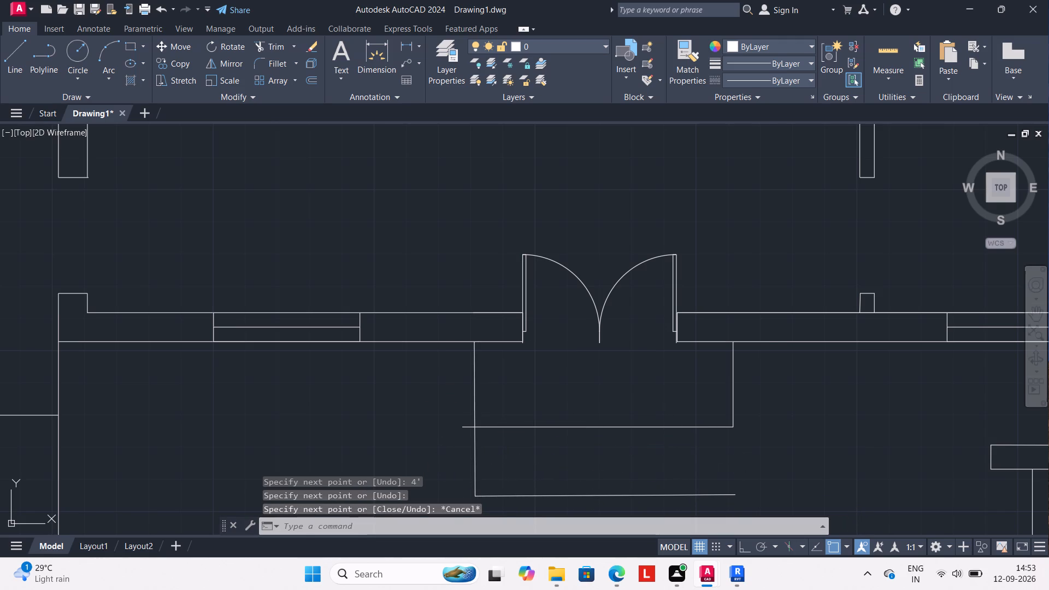
click(667, 425)
click(667, 429)
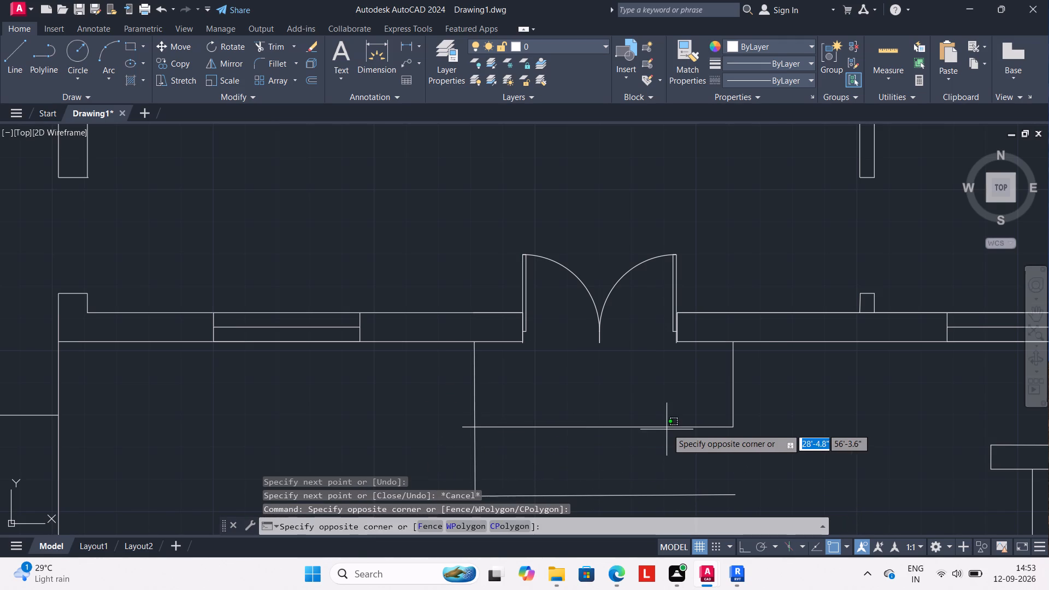
key(Escape)
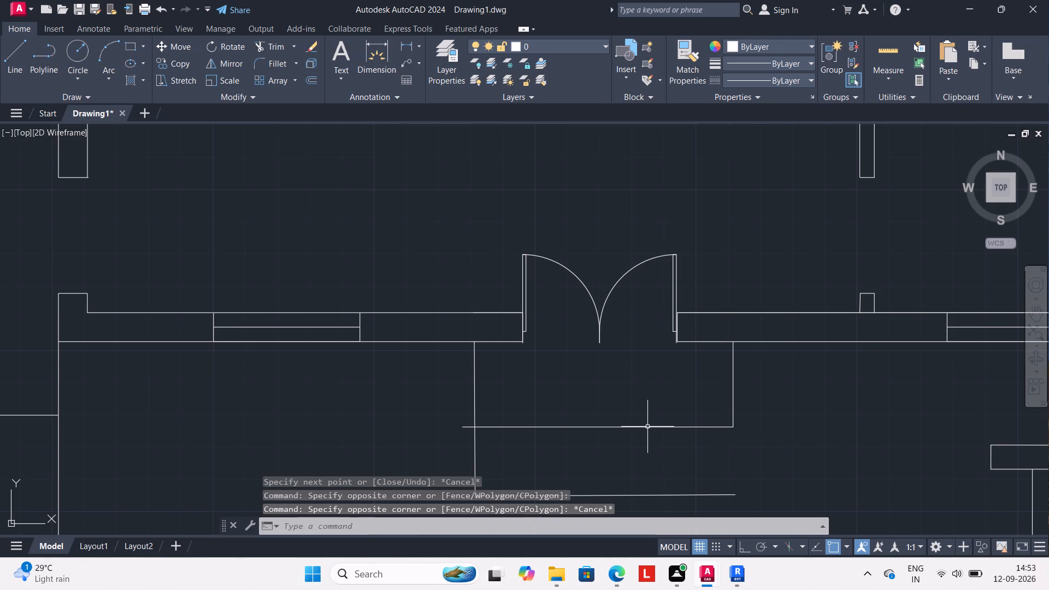
click(647, 427)
key(Delete)
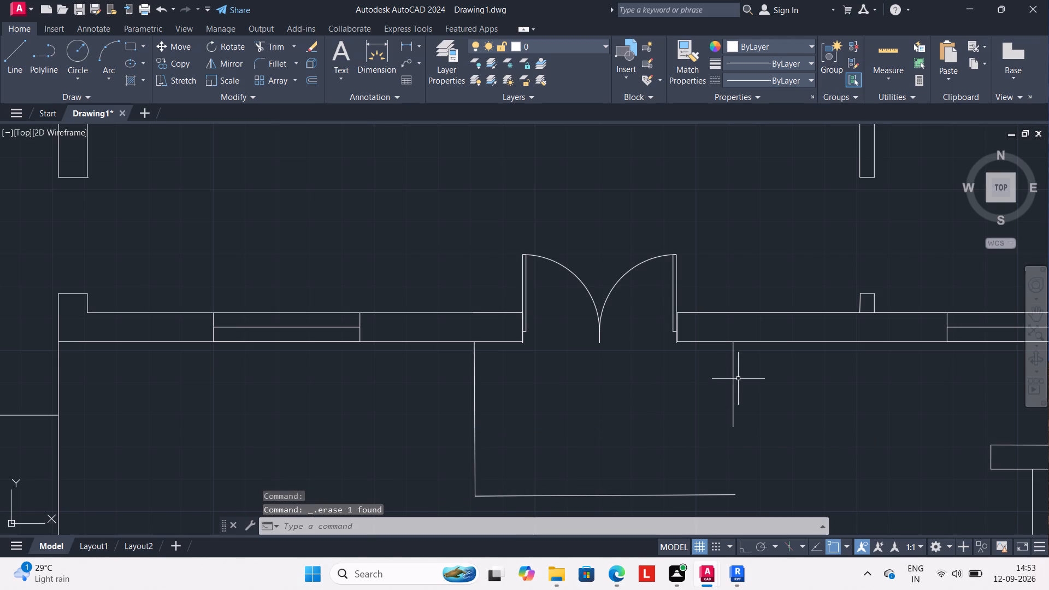
click(733, 382)
key(Delete)
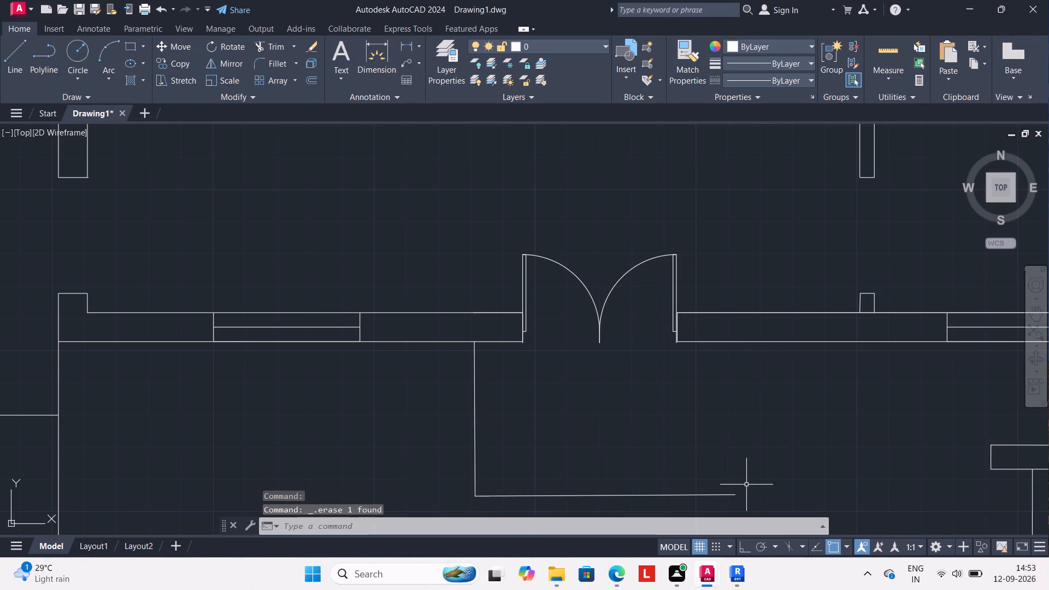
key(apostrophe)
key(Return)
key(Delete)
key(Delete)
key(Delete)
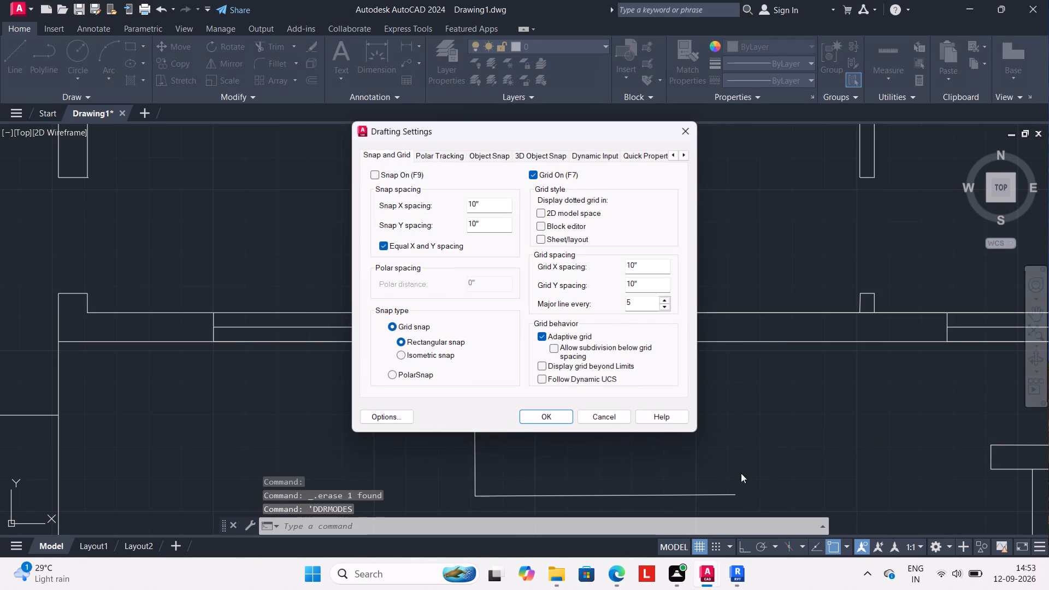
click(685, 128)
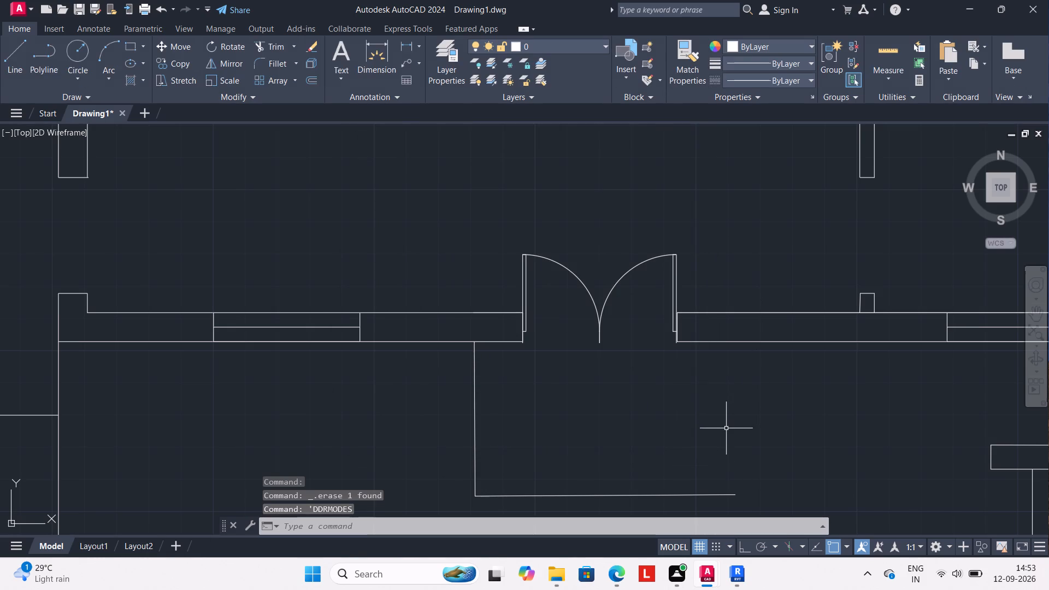
Draw the entrance step's right side from the end of the new outer edge up to the front wall.
key(l)
key(Return)
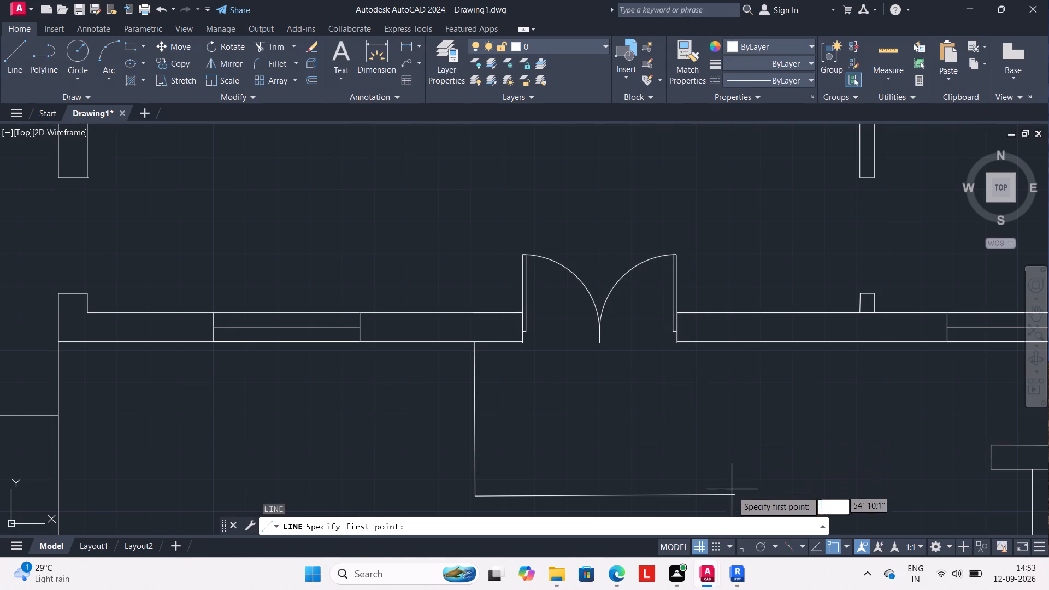
drag(732, 491, 732, 483)
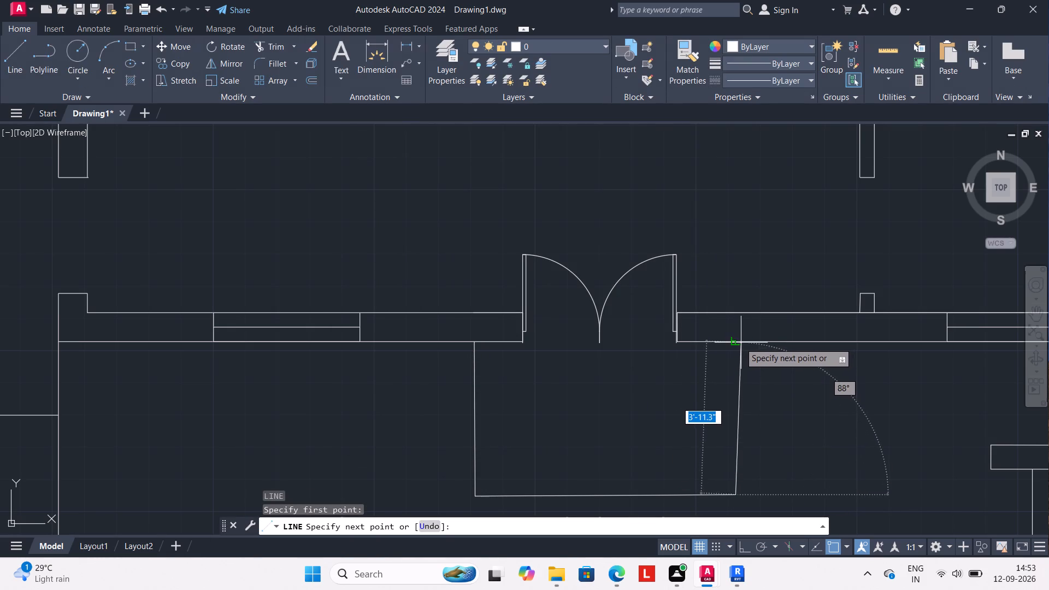
click(740, 343)
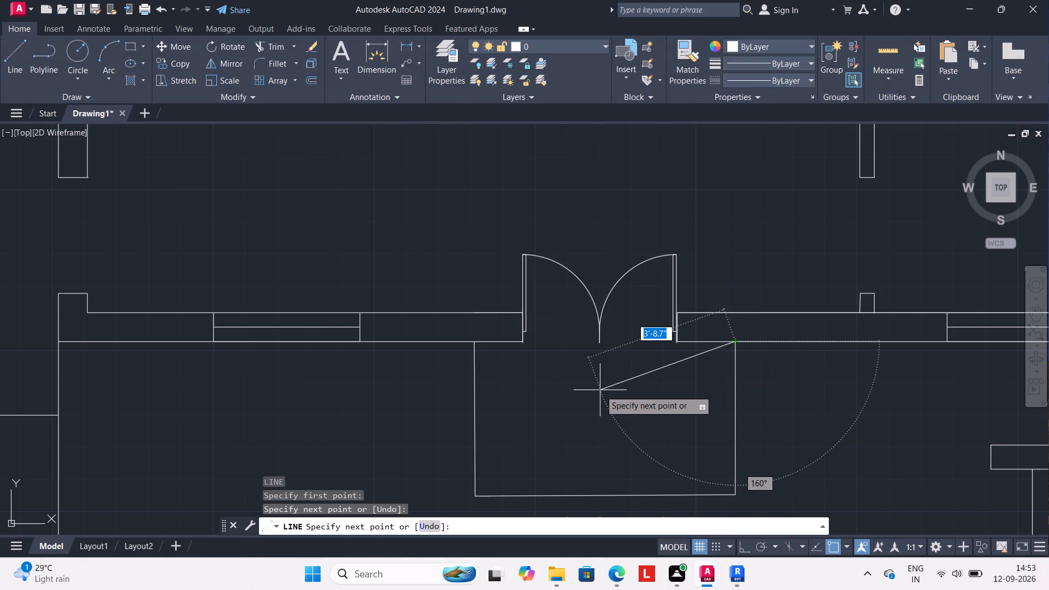
key(Escape)
Draw a vertical line just inside the entrance step's left side, from the front wall to the outer edge.
key(l)
key(Return)
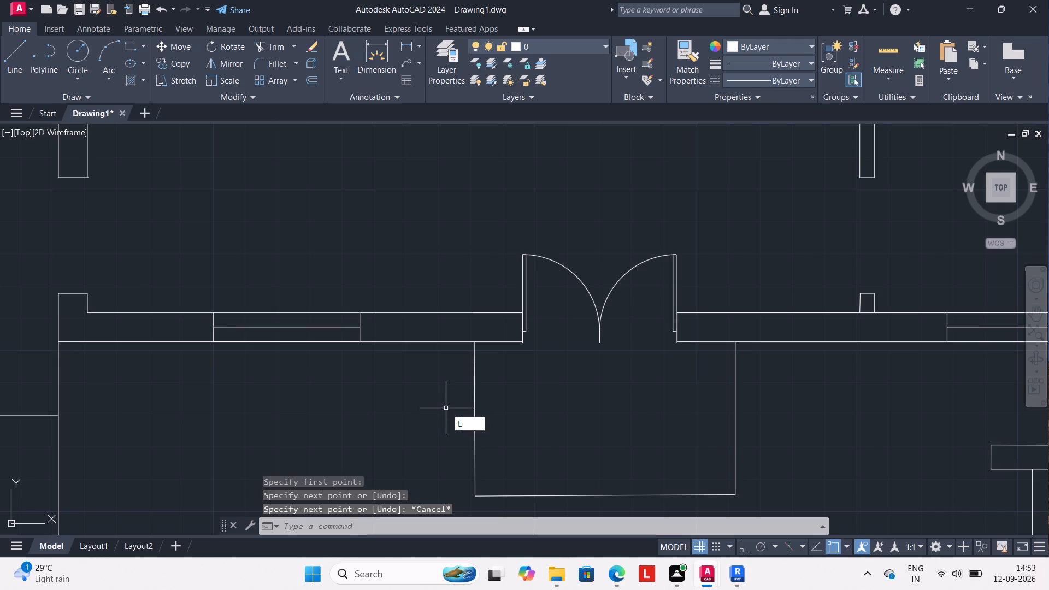
scroll(446, 406, up, 1)
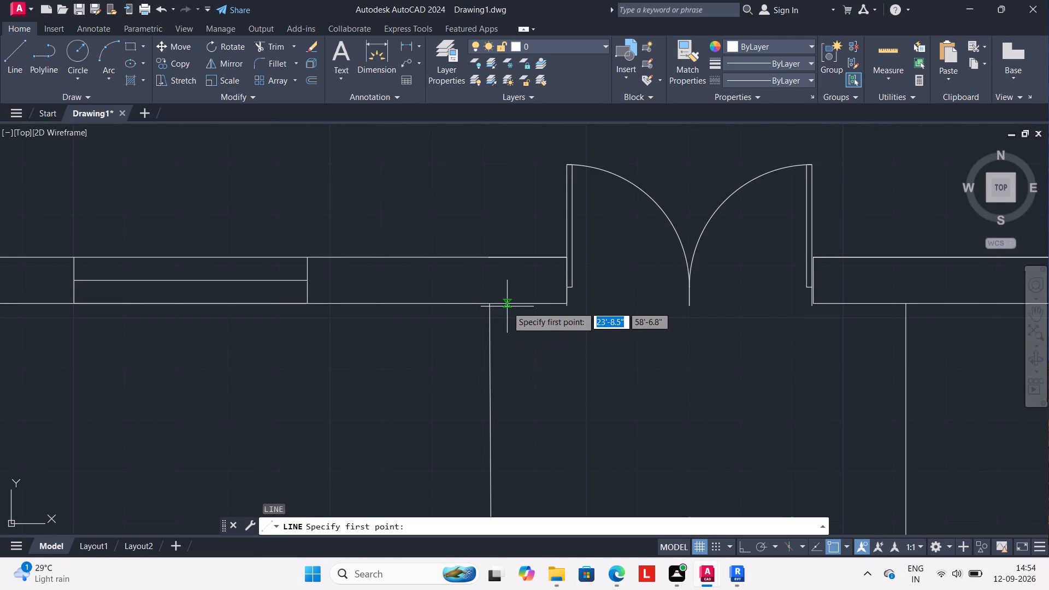
drag(509, 303, 511, 311)
scroll(530, 423, down, 1)
middle_drag(529, 424, 524, 335)
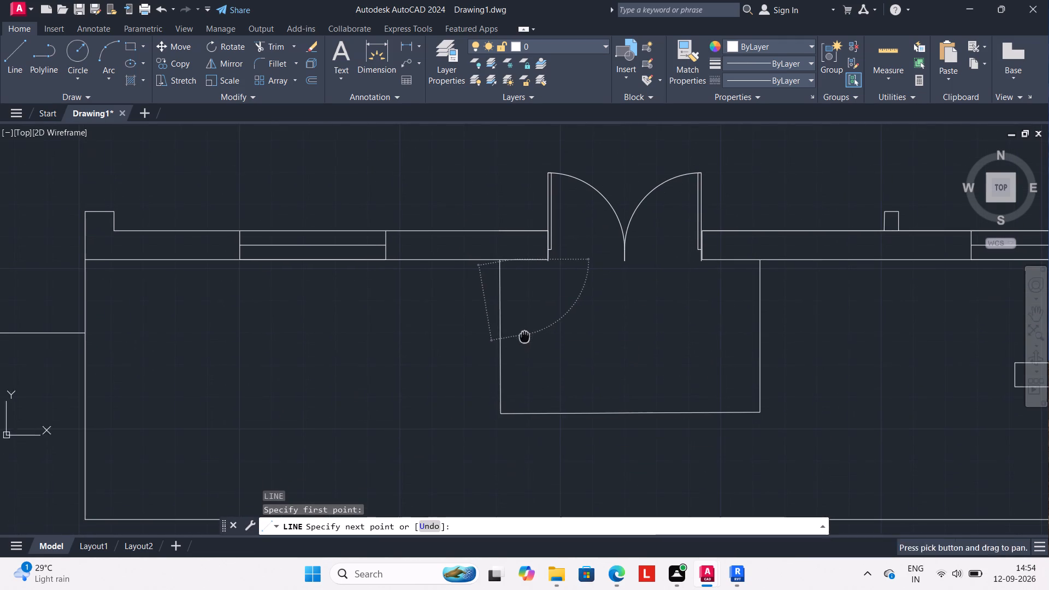
click(510, 412)
key(Escape)
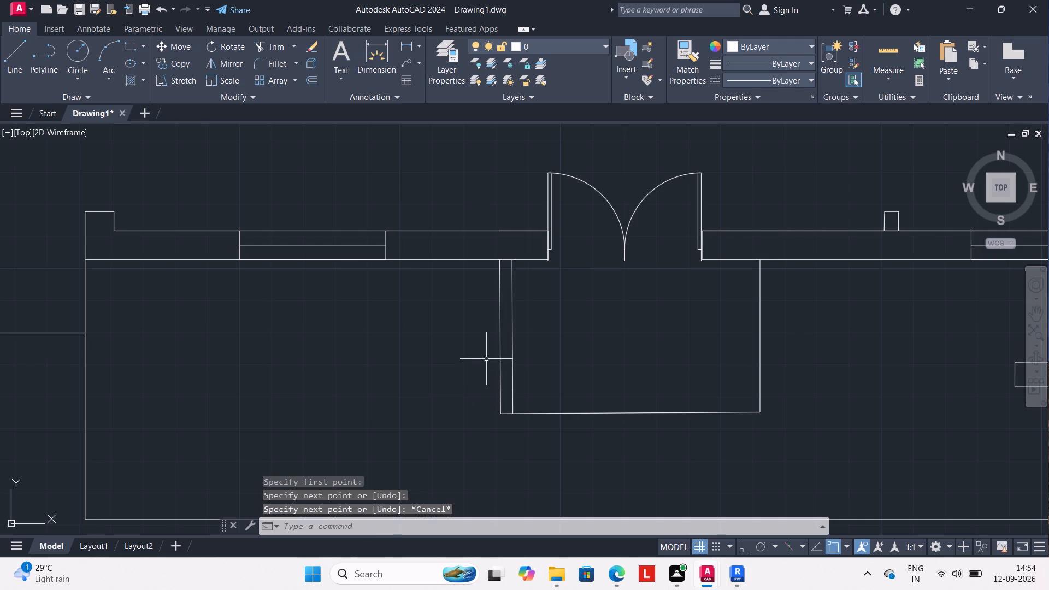
Draw a horizontal line across the platform outside the house's left wall, just above its lower edge.
scroll(486, 359, down, 3)
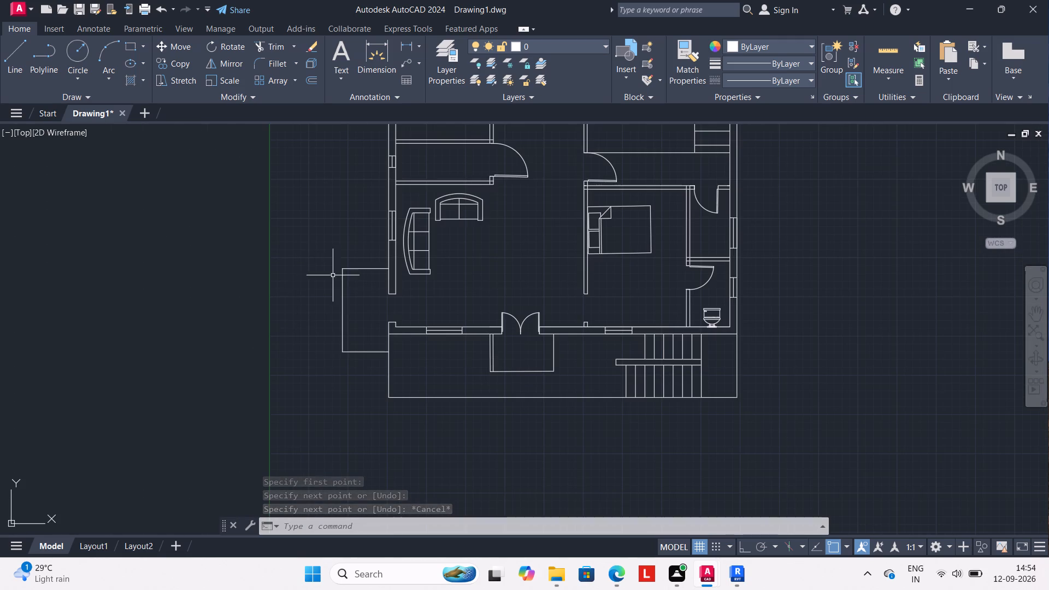
scroll(342, 274, up, 1)
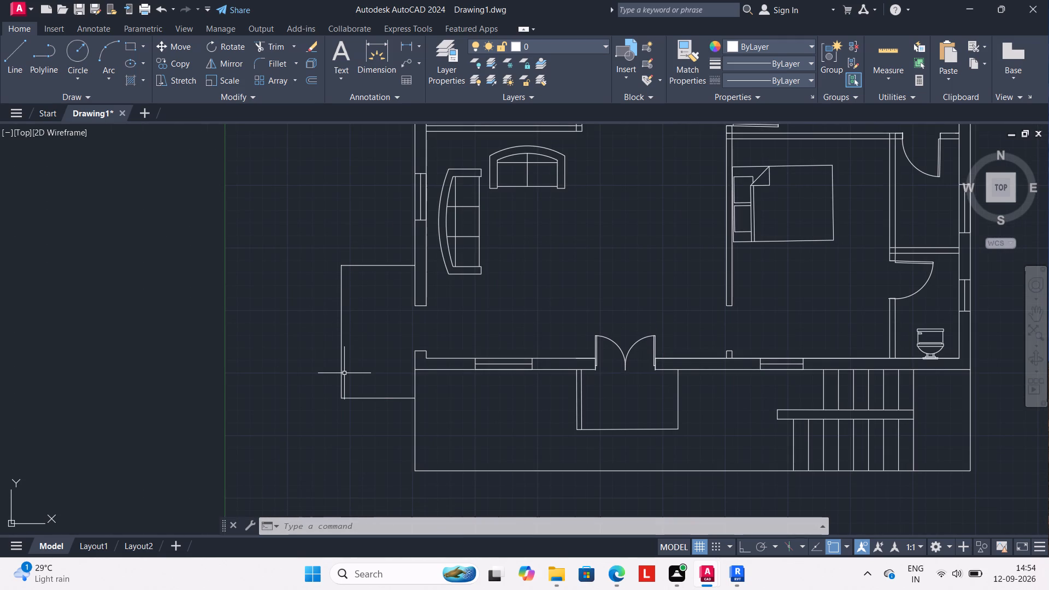
key(l)
key(Return)
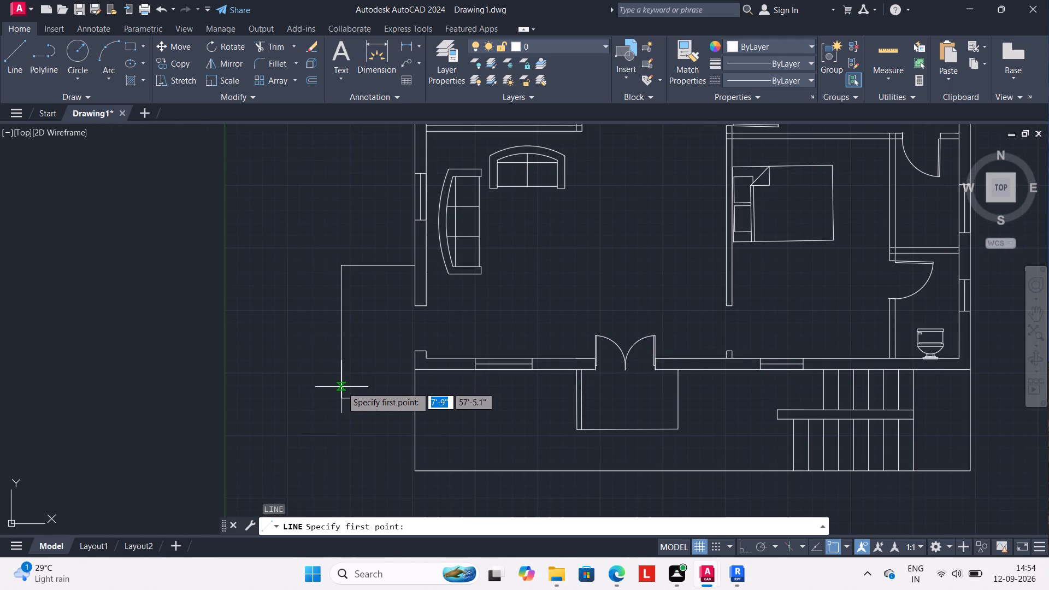
drag(340, 388, 352, 383)
click(417, 390)
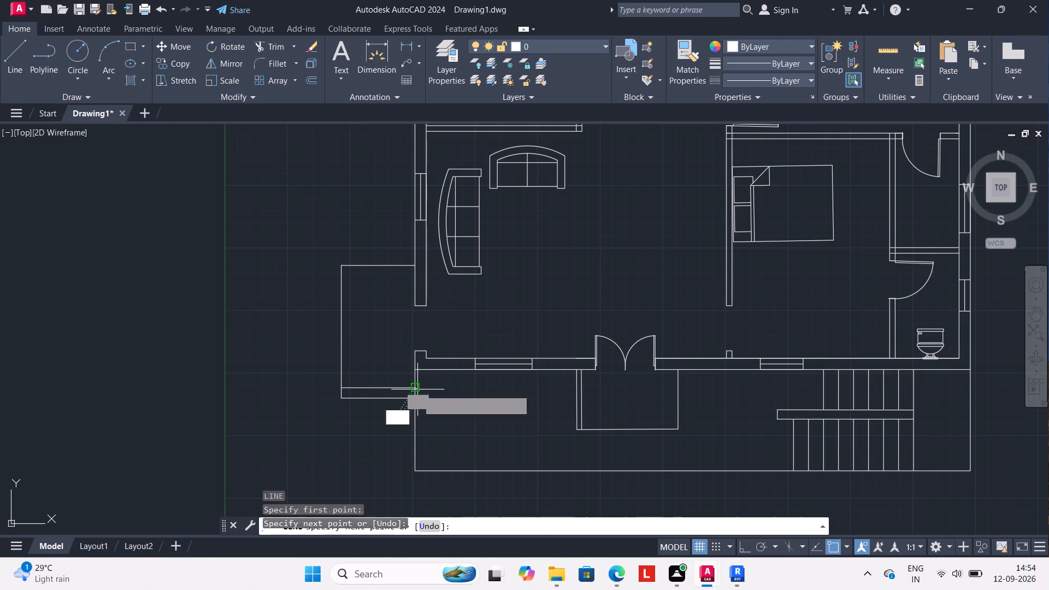
key(Escape)
Draw a small rectangle about 2'-6" long against the right wall of the upper-left room, using three lines.
scroll(400, 420, down, 2)
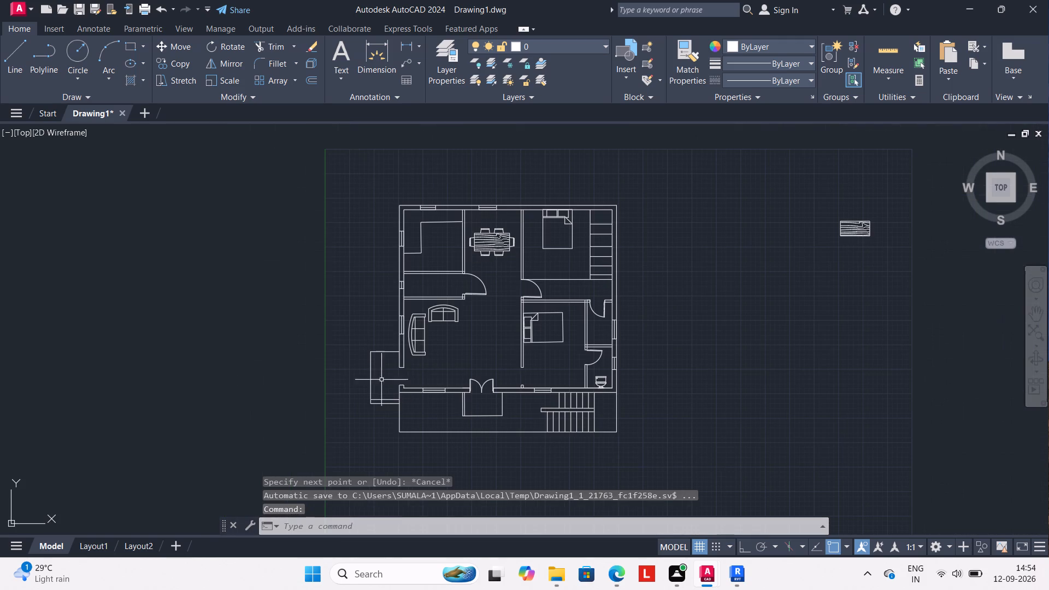
scroll(450, 235, up, 2)
key(l)
key(Return)
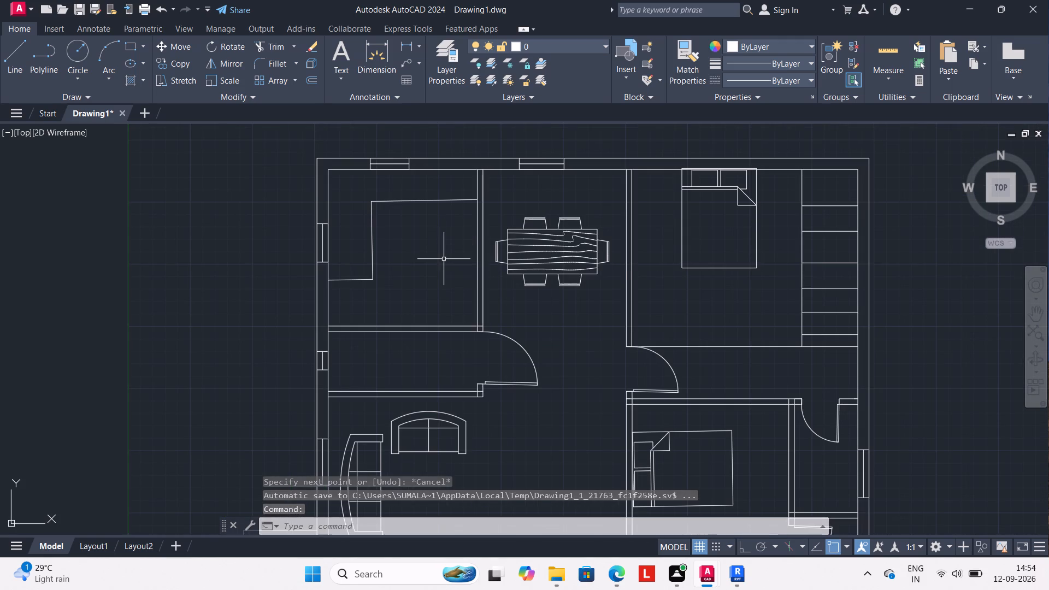
drag(474, 249, 467, 251)
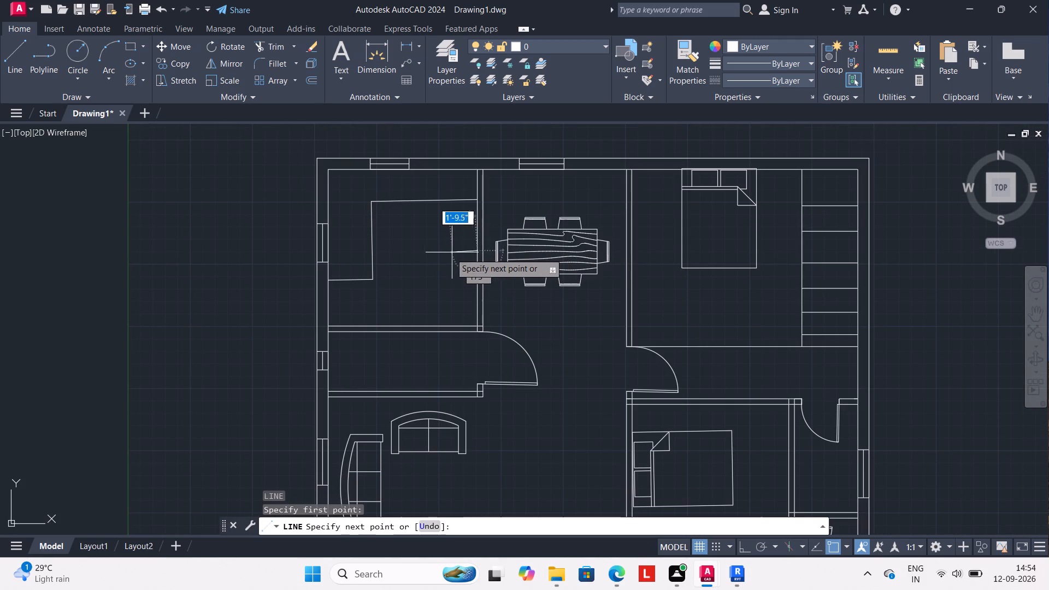
click(445, 250)
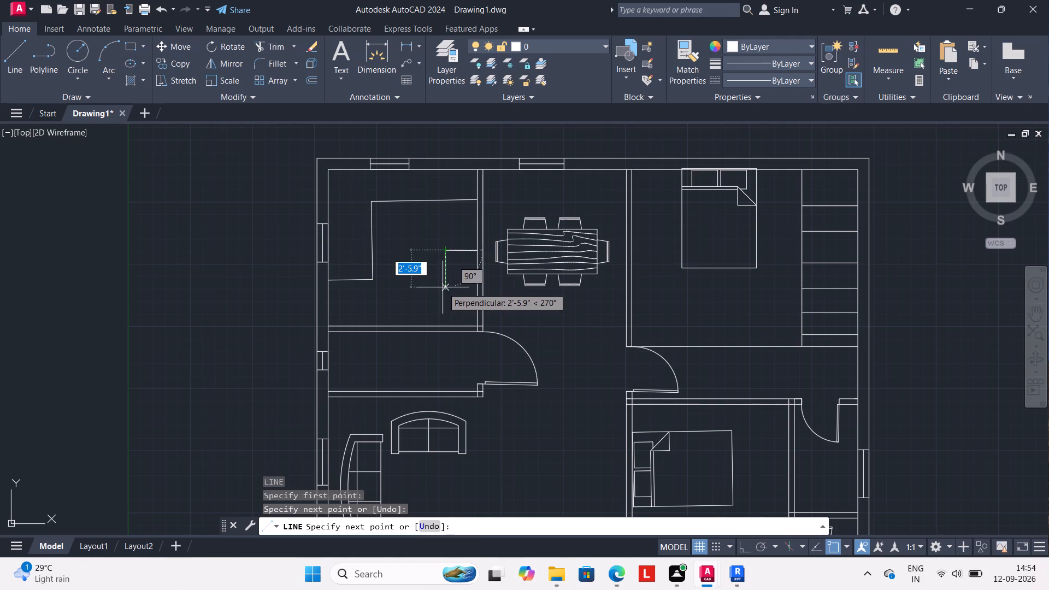
click(443, 287)
click(478, 284)
key(Escape)
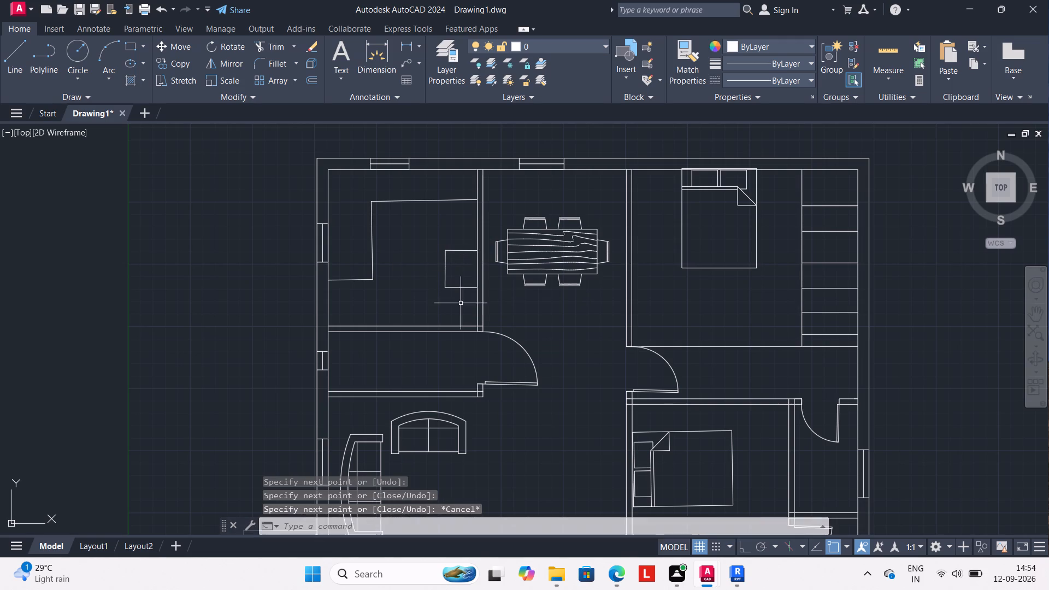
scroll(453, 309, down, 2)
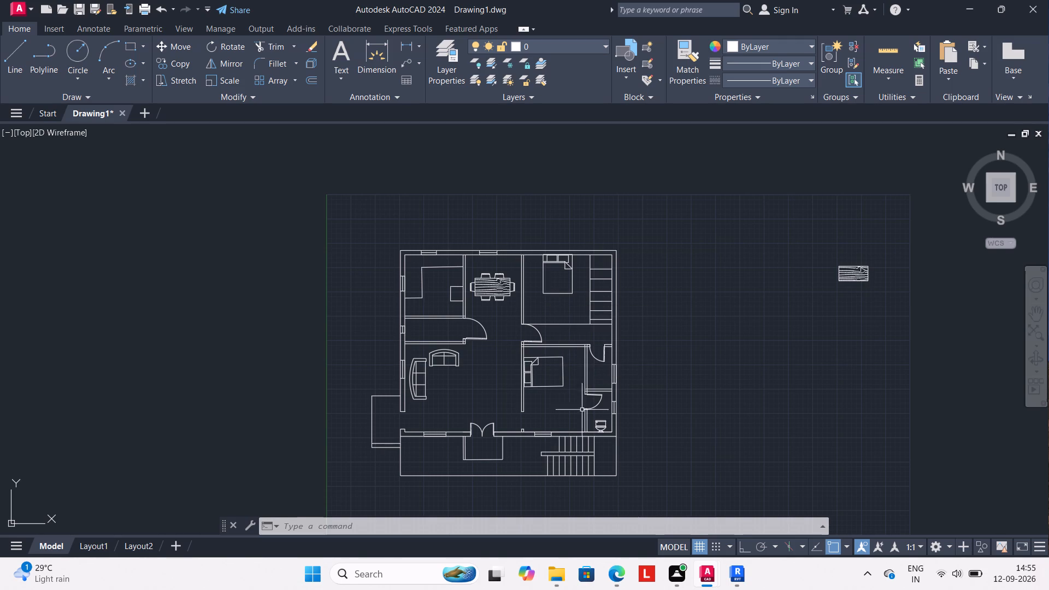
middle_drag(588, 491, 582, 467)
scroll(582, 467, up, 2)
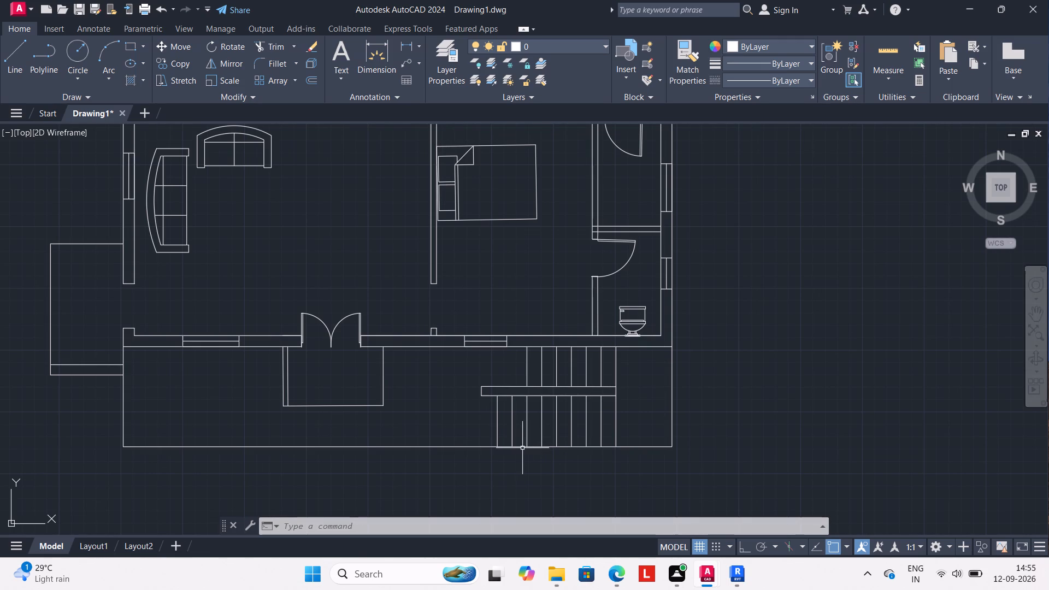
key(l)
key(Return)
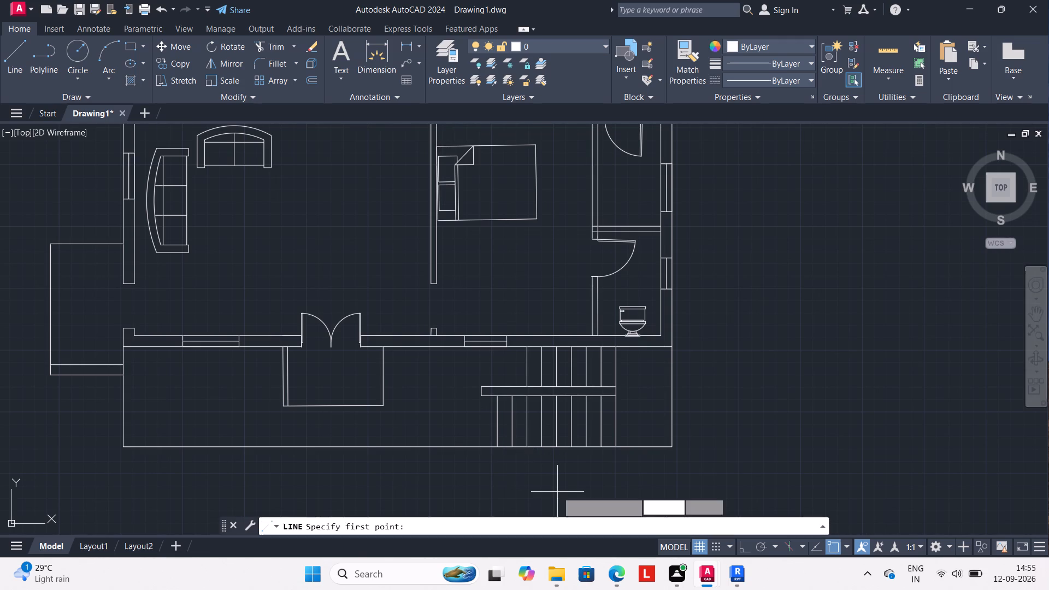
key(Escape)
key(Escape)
Draw the staircase walking line through the lower flight, about 3'-10" up across the landing, and back into the upper flight.
key(l)
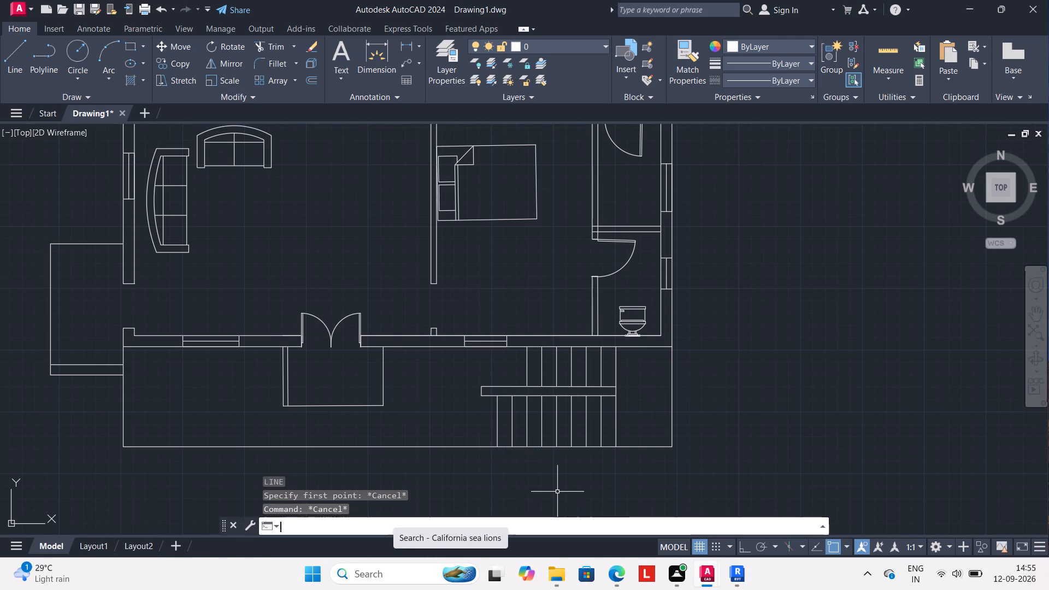
key(Return)
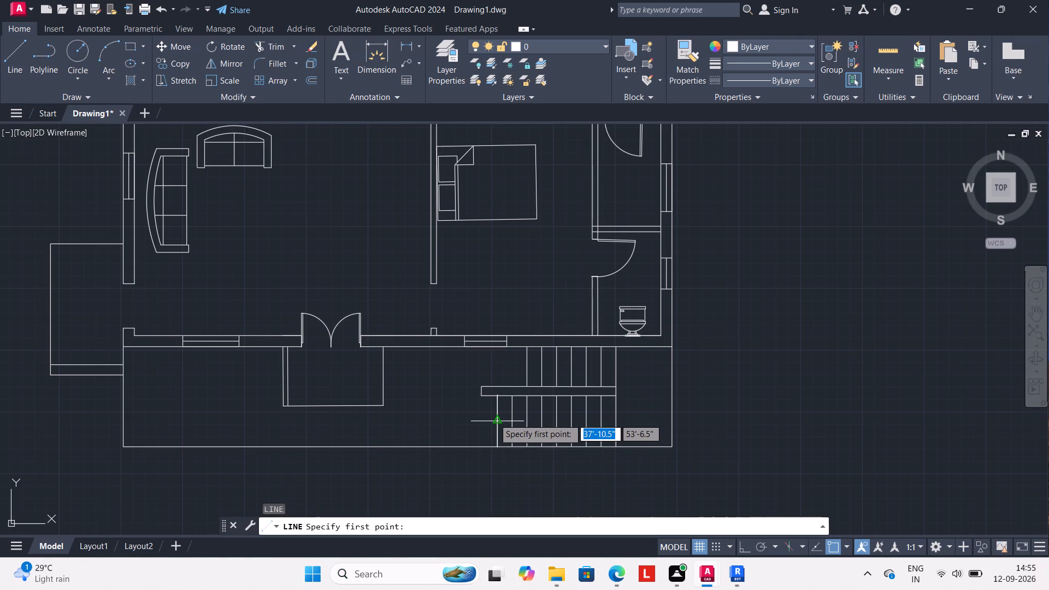
click(494, 420)
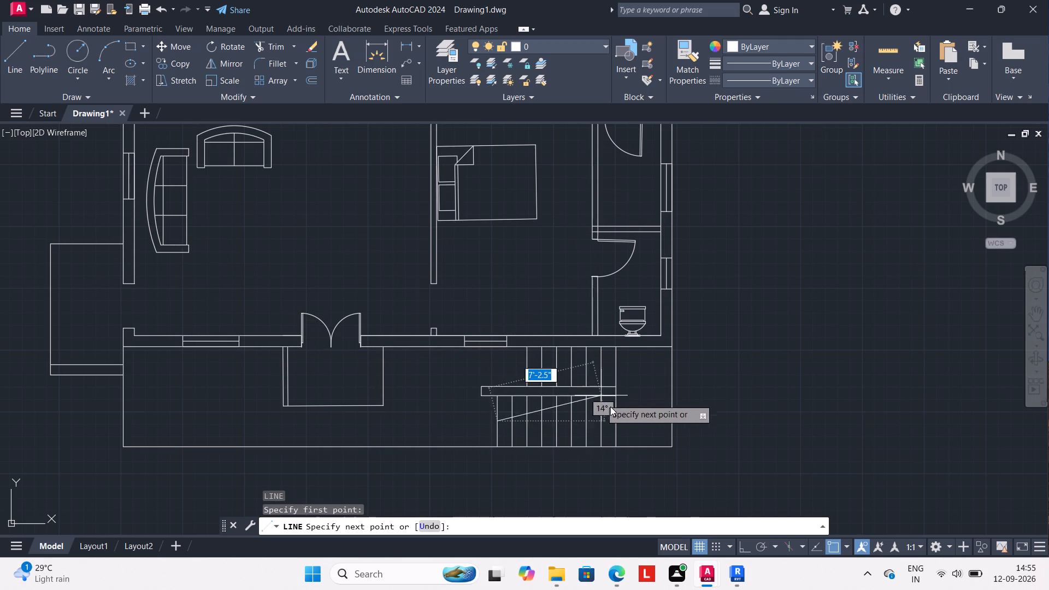
drag(633, 422, 633, 416)
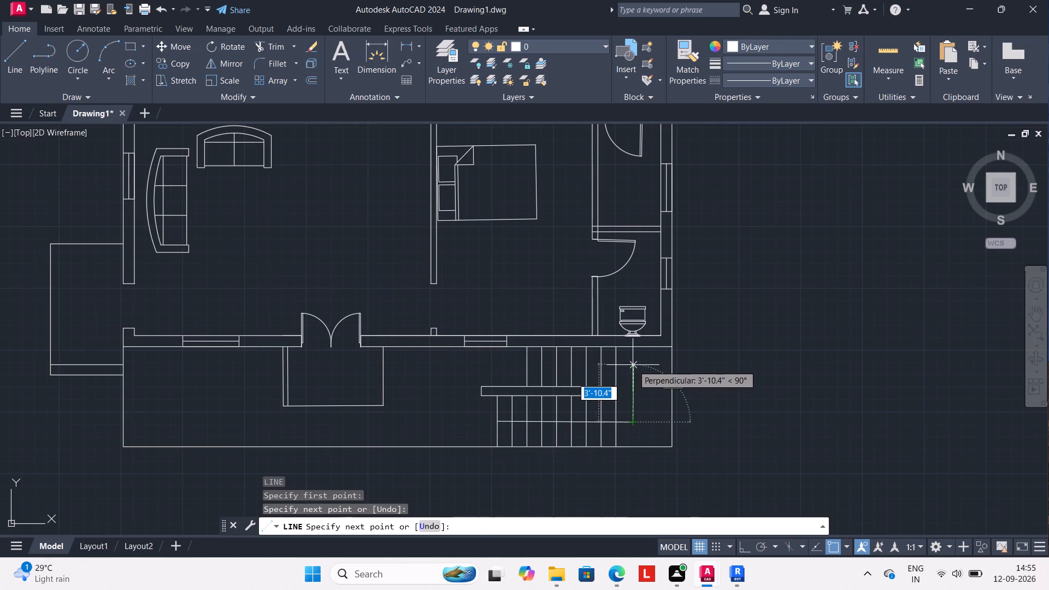
click(633, 365)
click(590, 368)
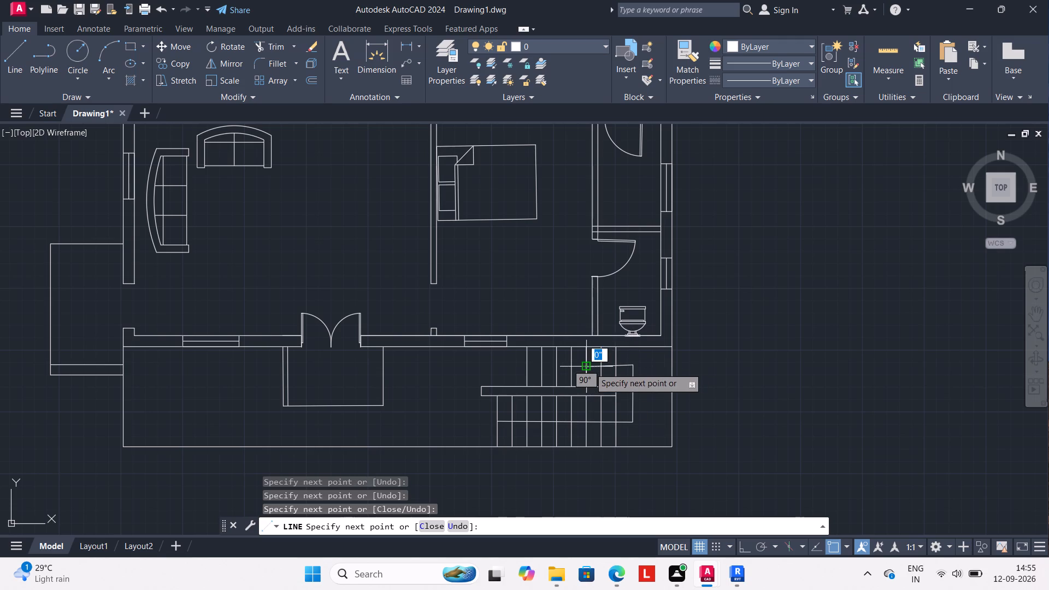
key(Escape)
scroll(591, 367, up, 2)
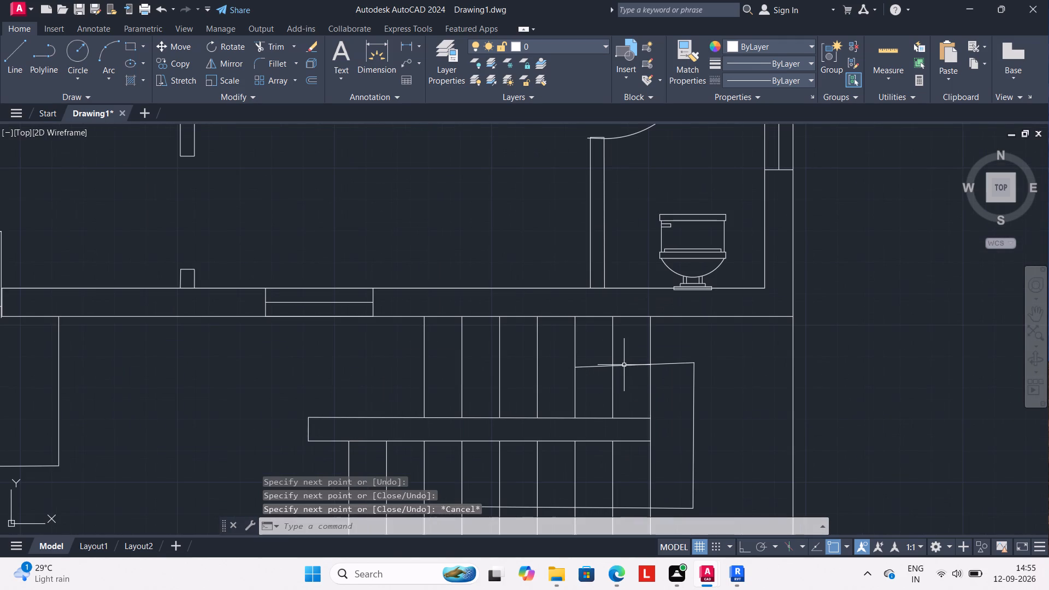
Erase the slanted upper-flight segment of the stair walking line and redraw it horizontally from the landing corner to the third tread line.
click(624, 366)
key(Delete)
key(l)
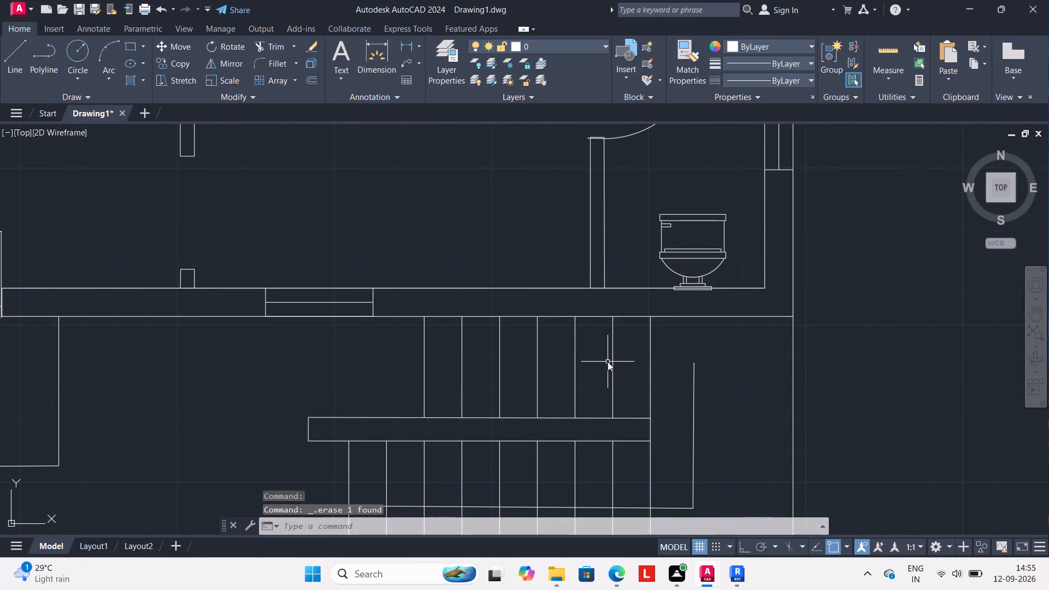
key(Return)
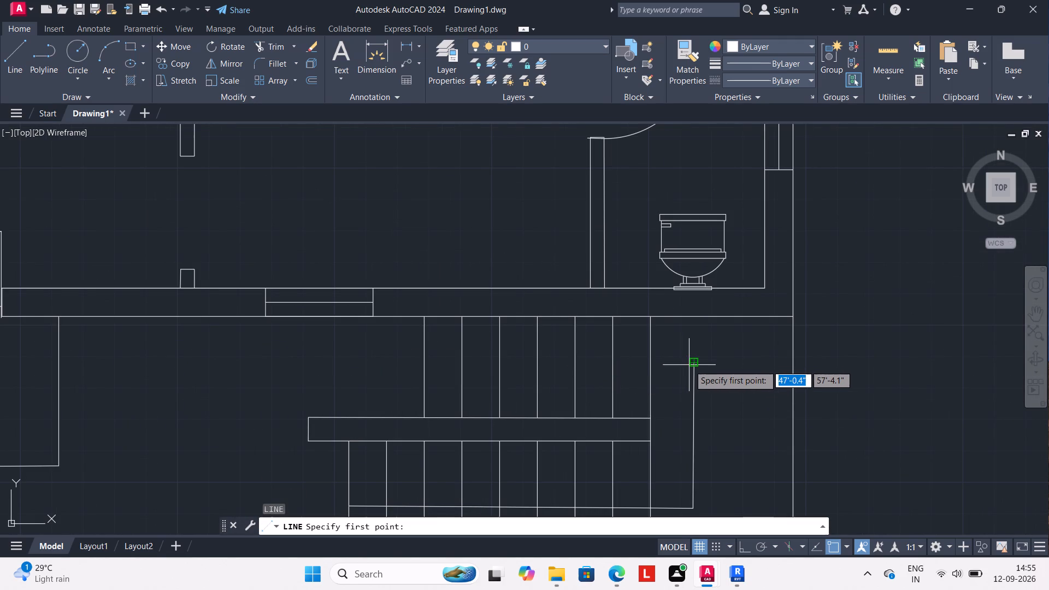
click(692, 364)
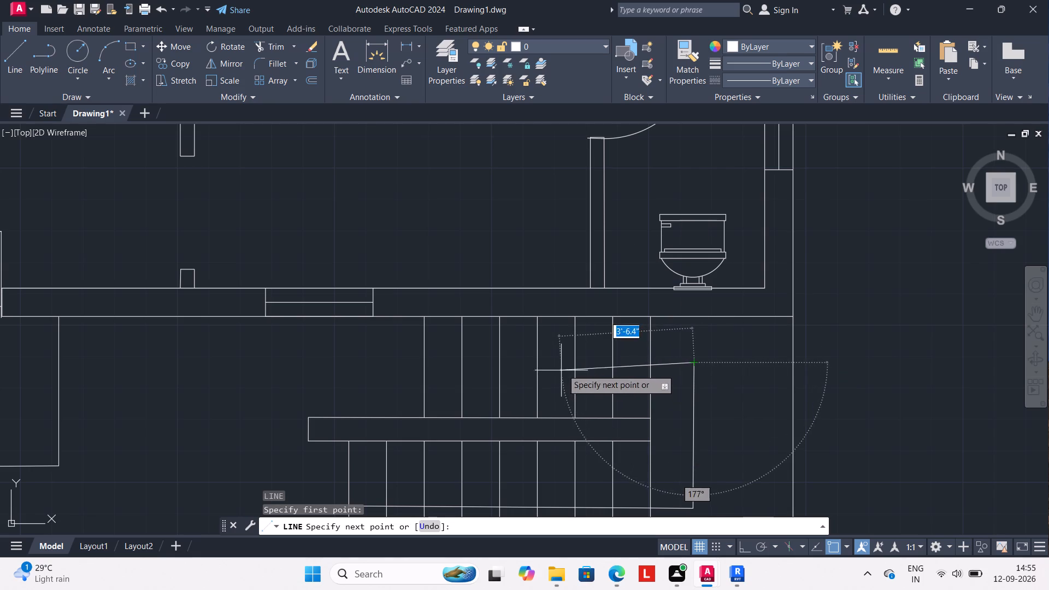
click(569, 365)
key(Escape)
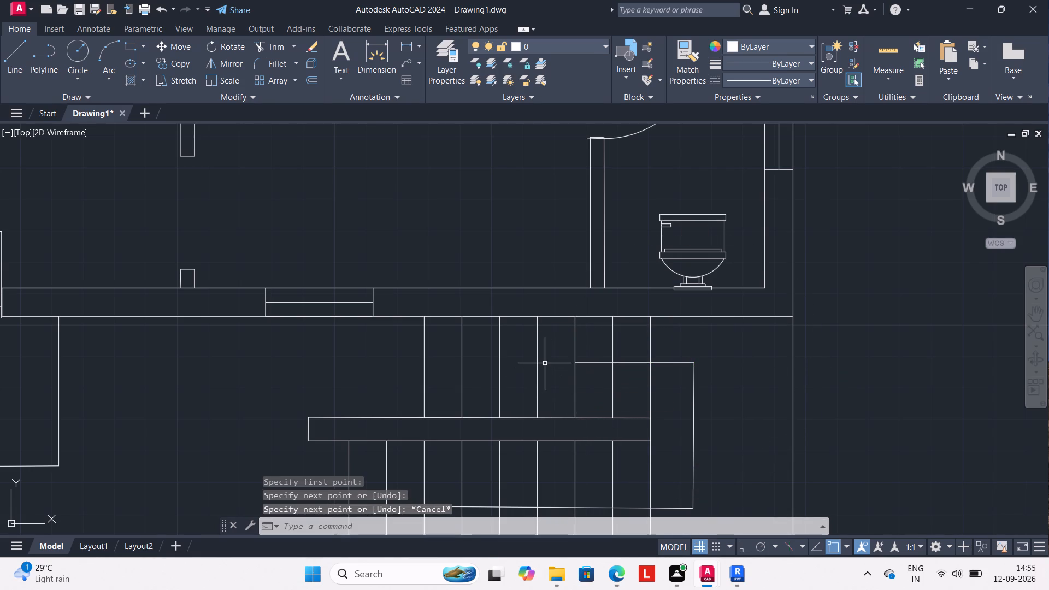
Draw a two-line arrowhead with sides about 8" long at the upper-flight end of the stair walking line.
key(l)
key(Return)
click(574, 345)
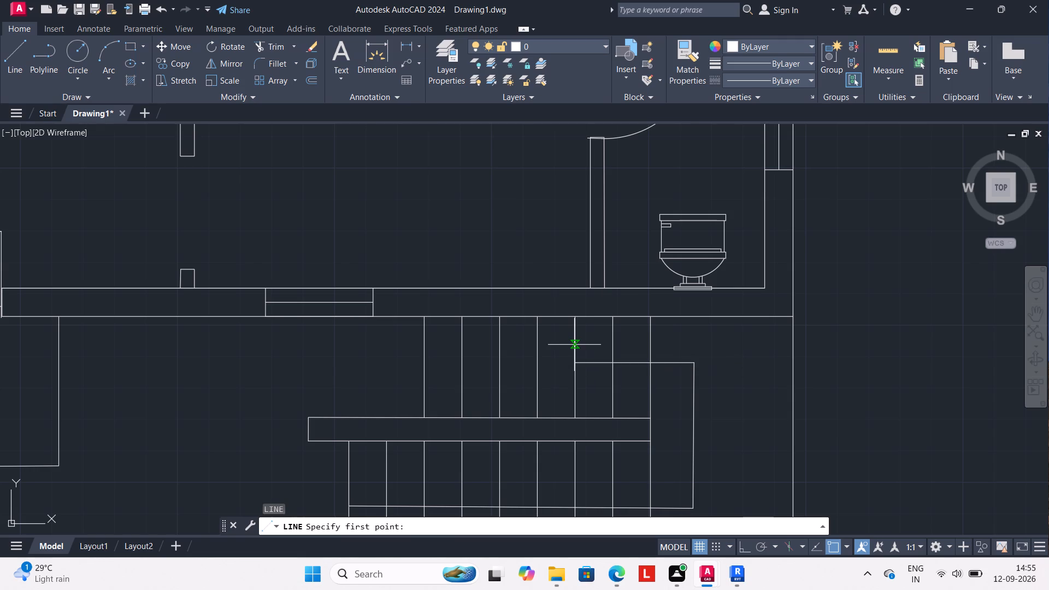
click(552, 363)
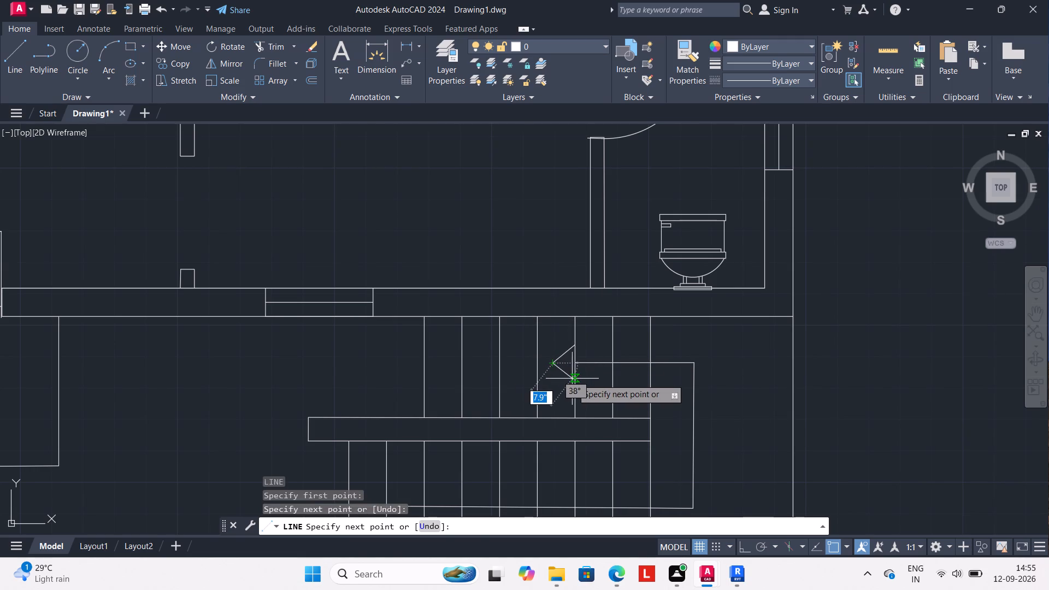
click(572, 379)
key(Escape)
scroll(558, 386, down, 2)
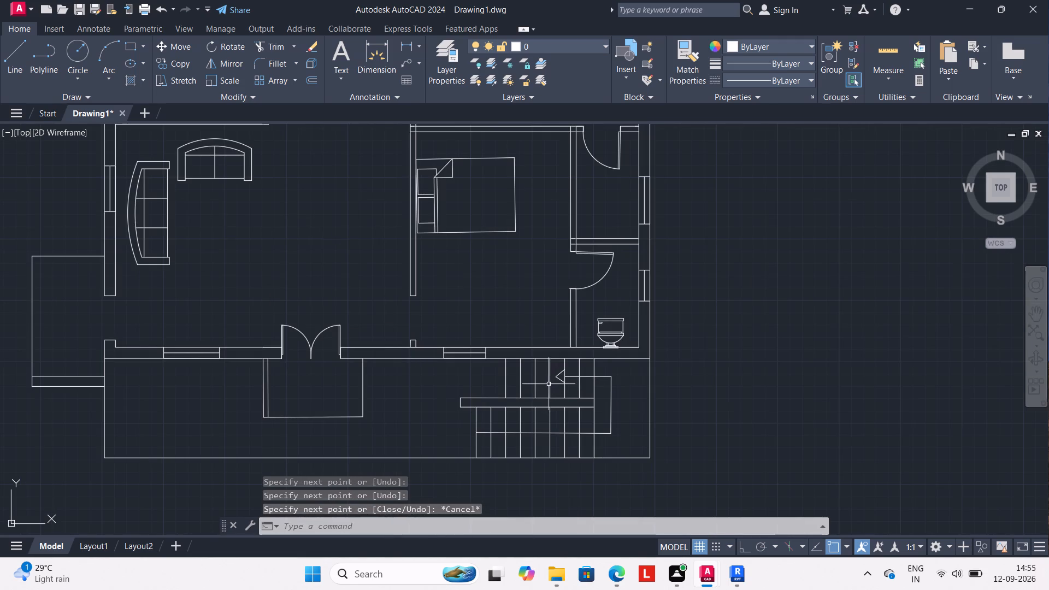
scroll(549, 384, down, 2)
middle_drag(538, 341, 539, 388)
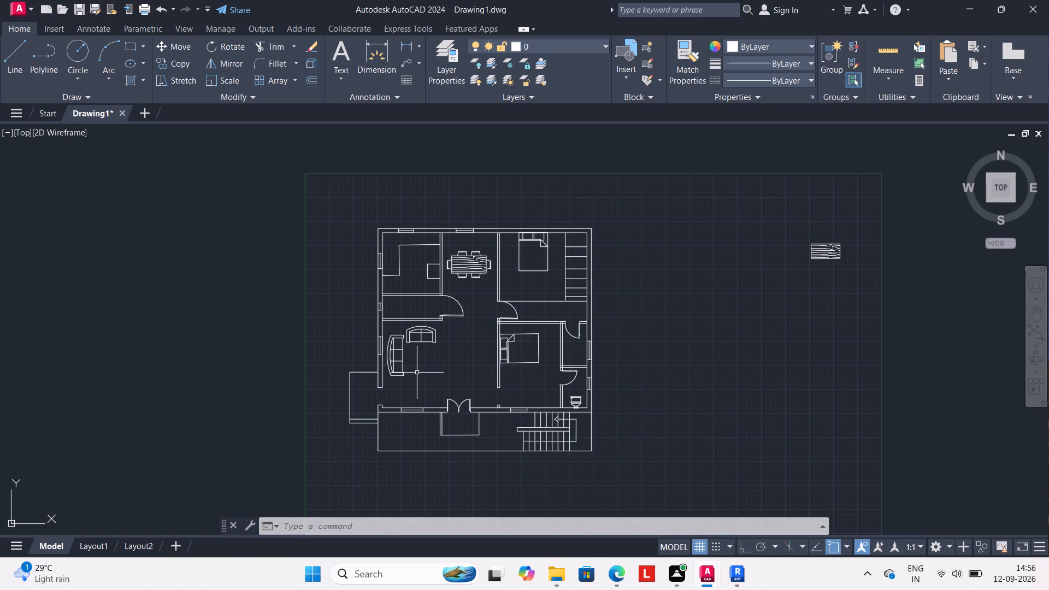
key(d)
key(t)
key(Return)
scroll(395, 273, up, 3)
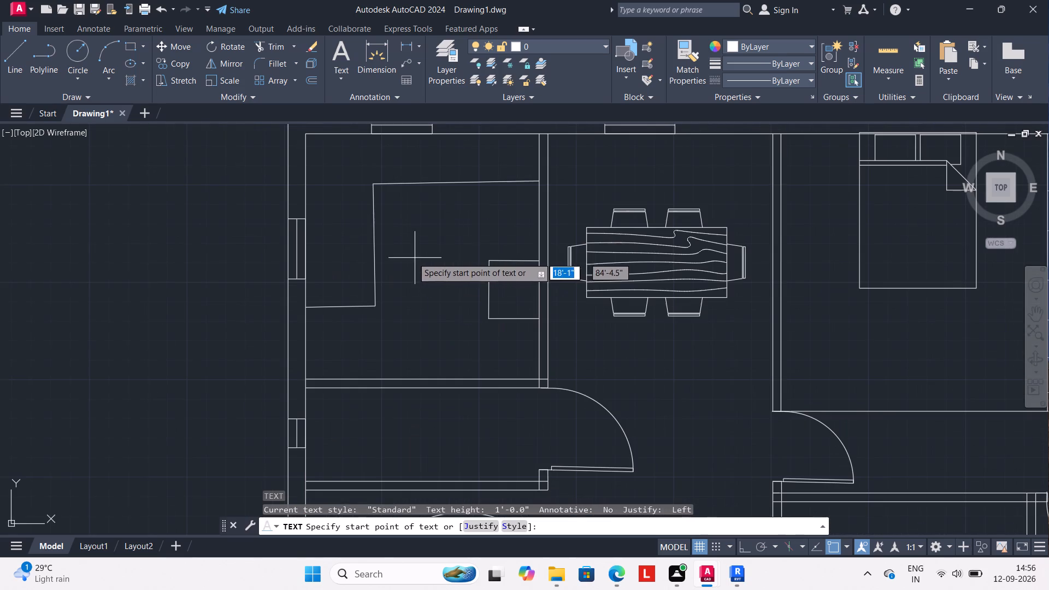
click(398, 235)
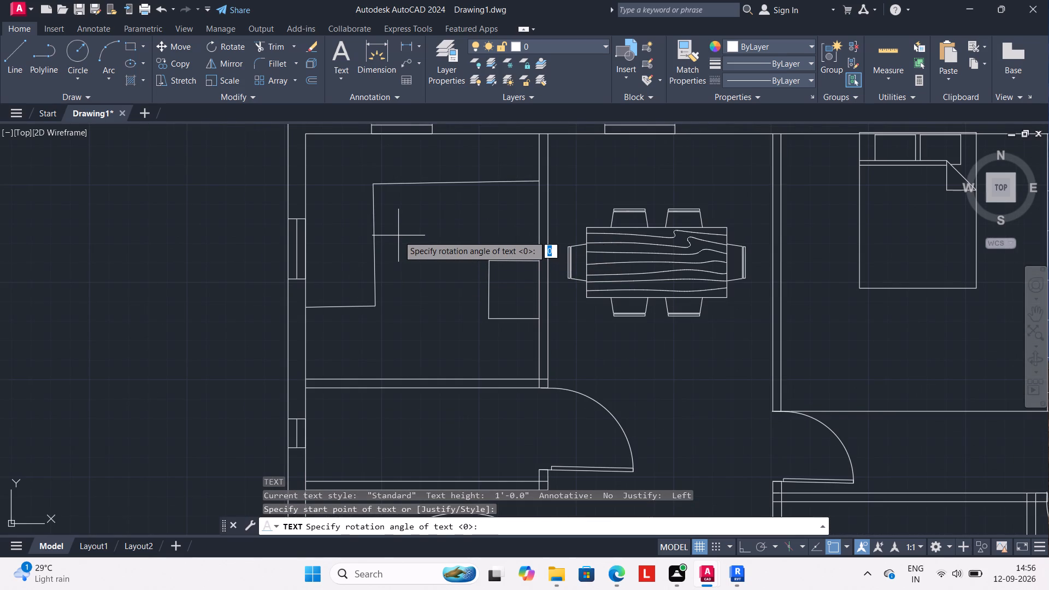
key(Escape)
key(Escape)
Set the Standard text style's height to 8" and apply it.
text(ST)
key(Return)
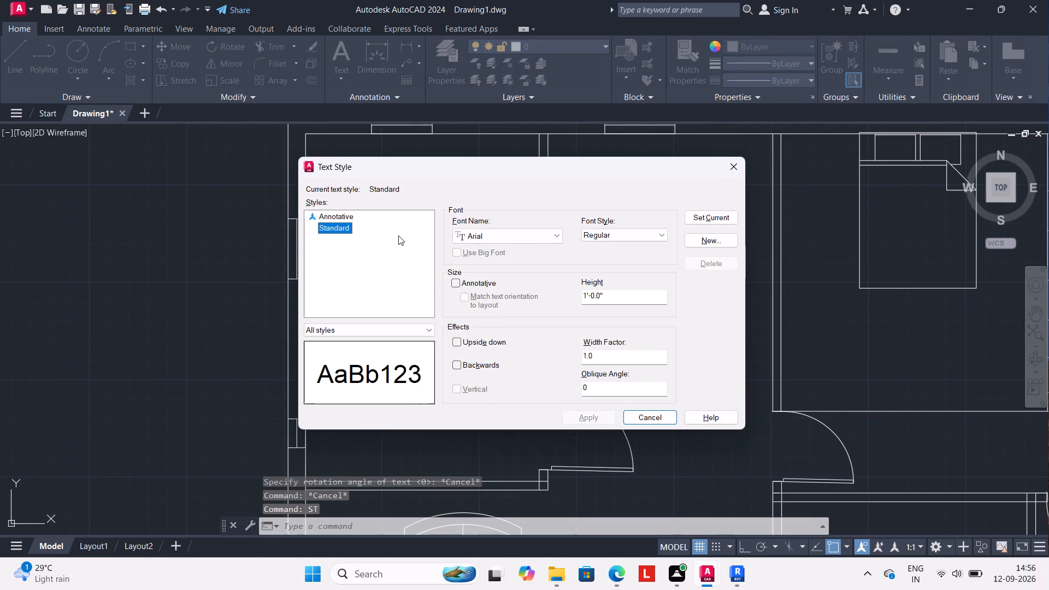
click(611, 295)
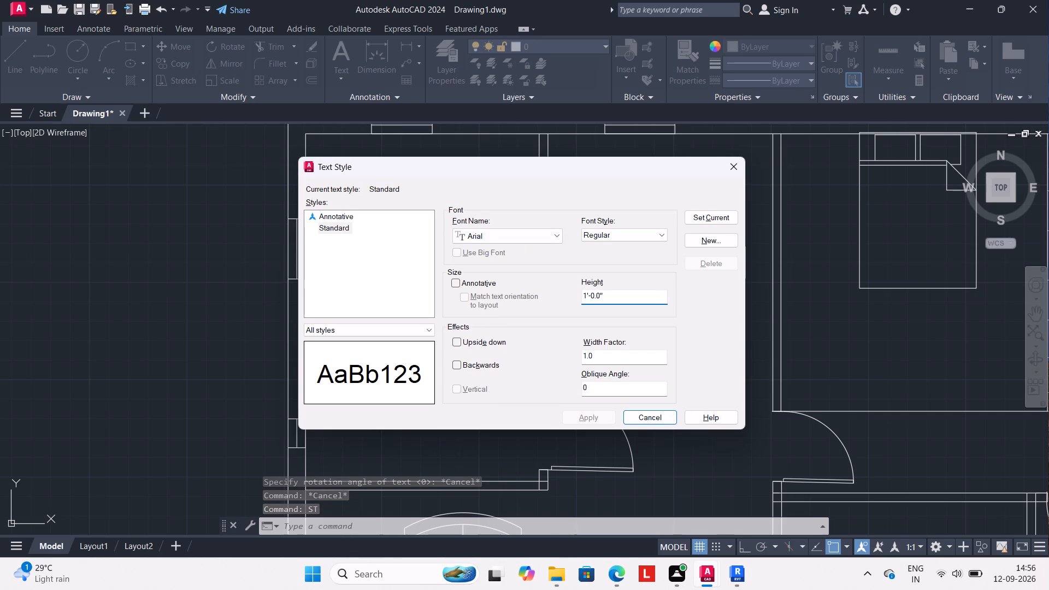
key(8)
key(BackSpace)
key(BackSpace)
key(BackSpace)
key(BackSpace)
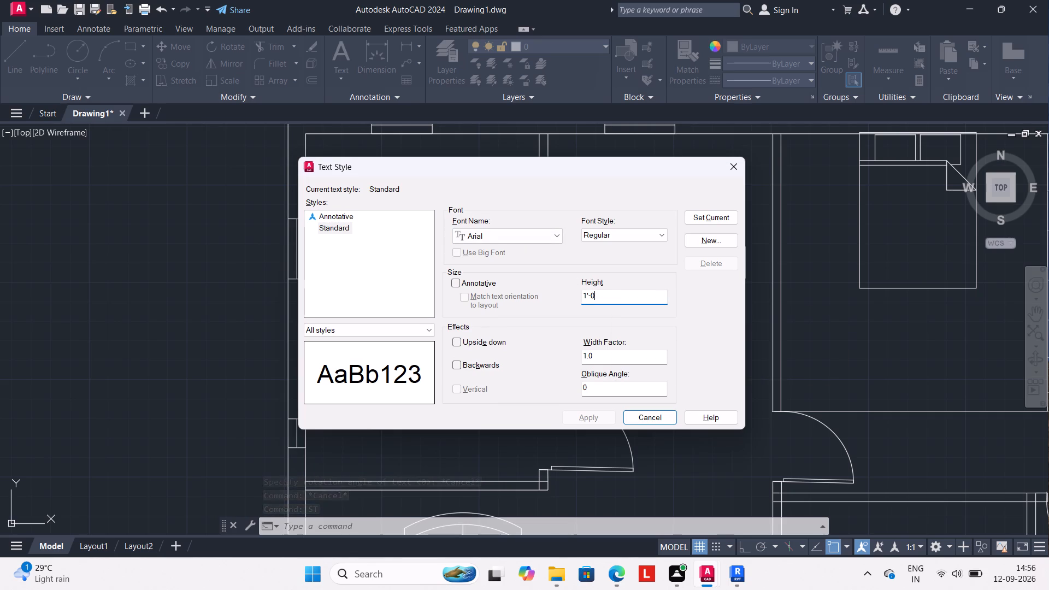
key(BackSpace)
key(BackSpace)
key(BackSpace)
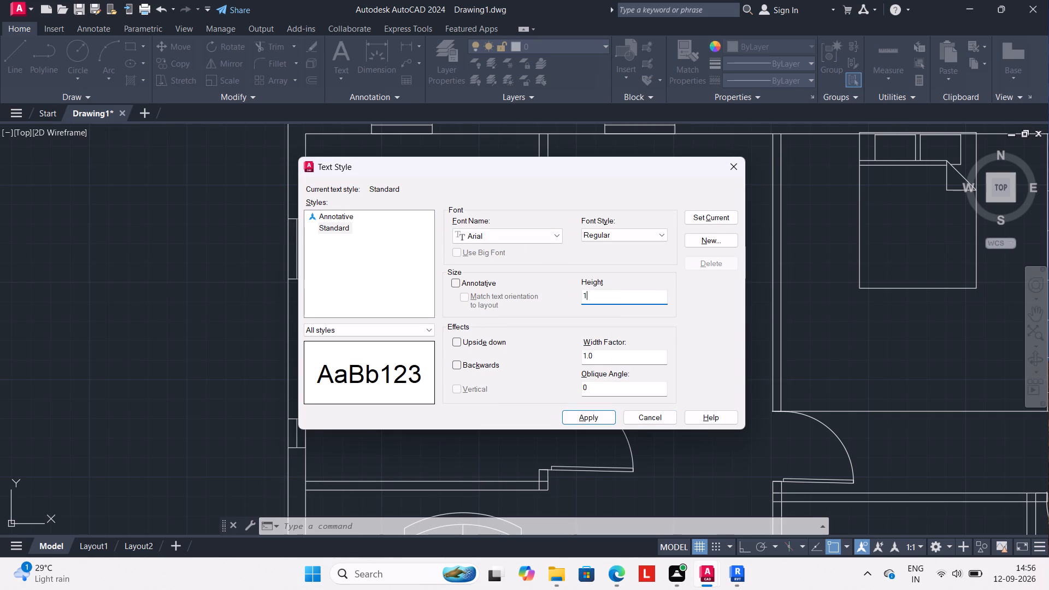
key(BackSpace)
key(BackSpace)
key(8)
key(shift+quotedbl)
key(Return)
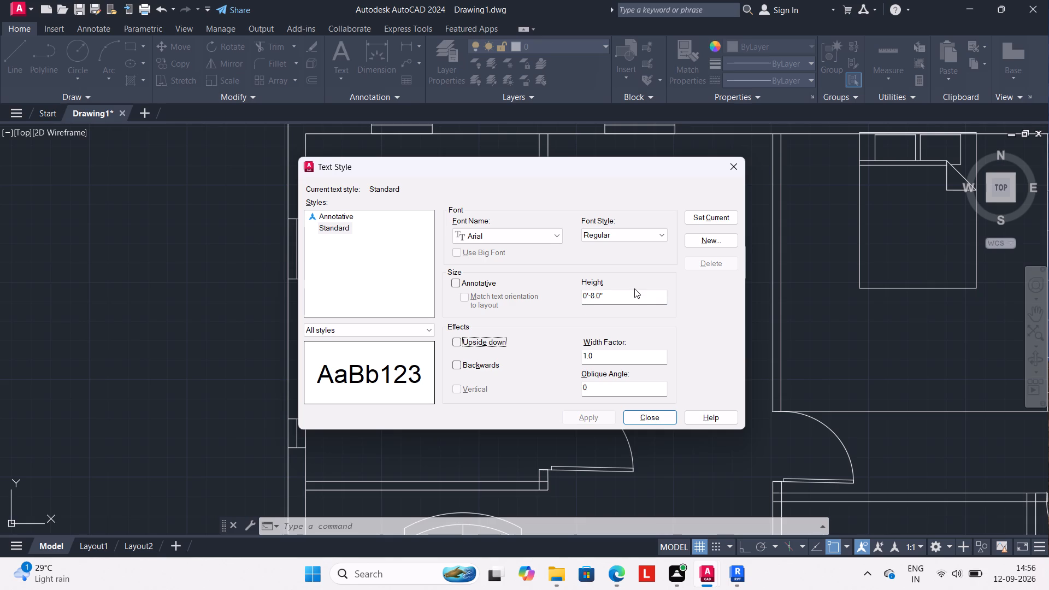
click(658, 418)
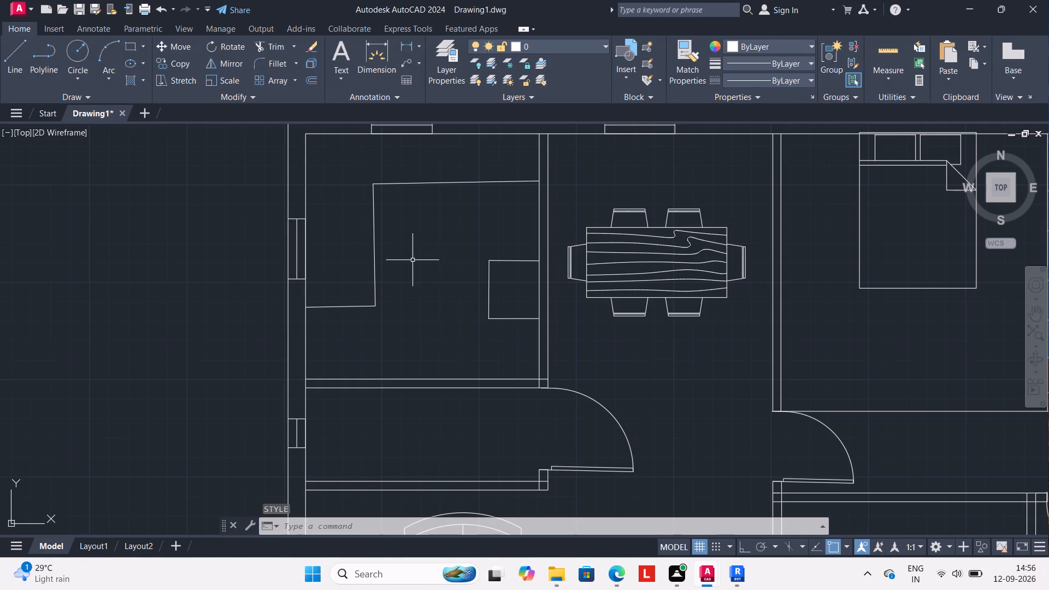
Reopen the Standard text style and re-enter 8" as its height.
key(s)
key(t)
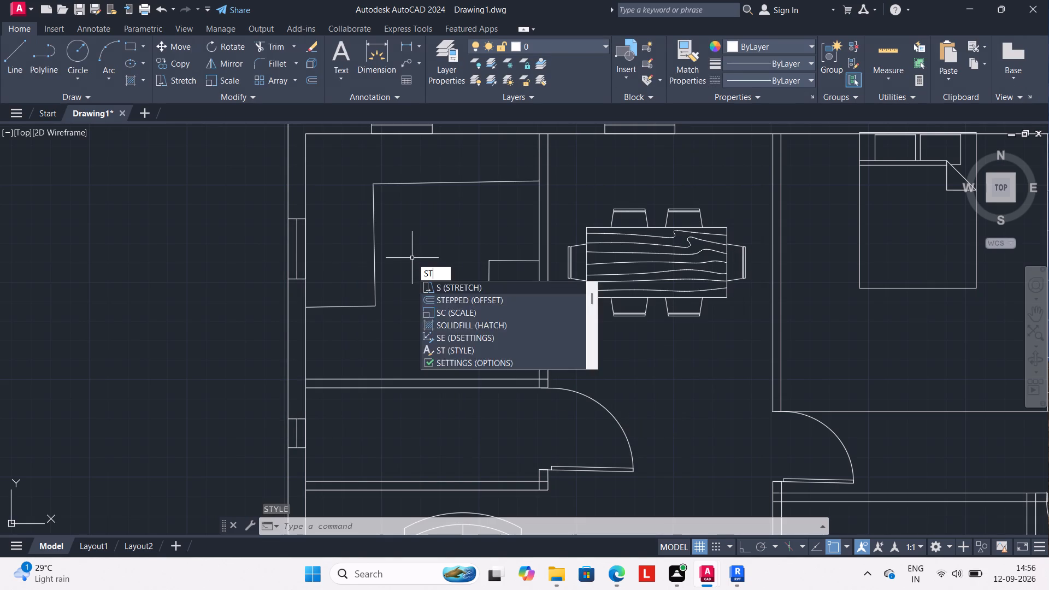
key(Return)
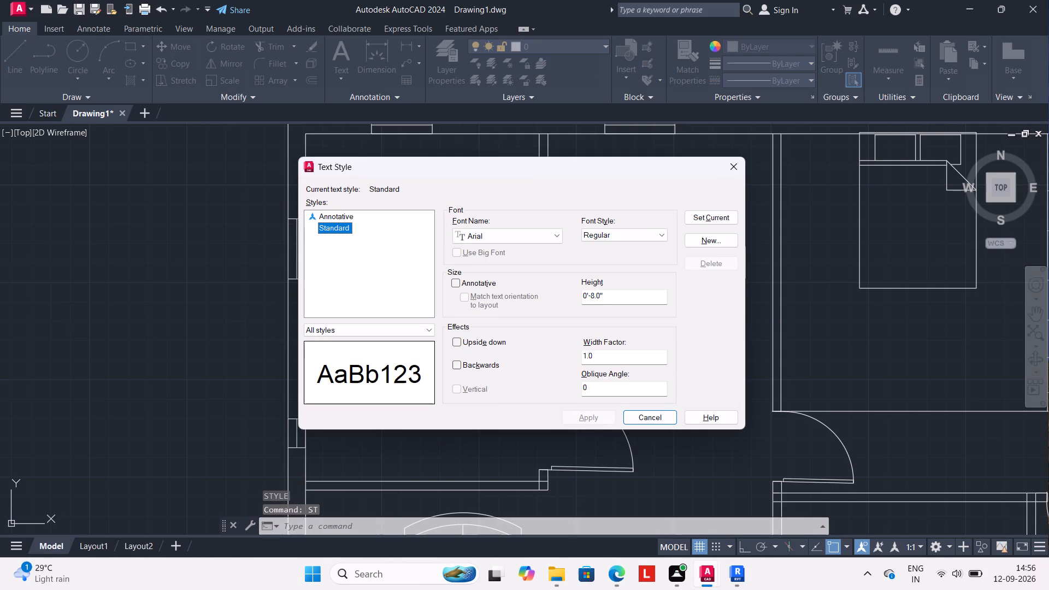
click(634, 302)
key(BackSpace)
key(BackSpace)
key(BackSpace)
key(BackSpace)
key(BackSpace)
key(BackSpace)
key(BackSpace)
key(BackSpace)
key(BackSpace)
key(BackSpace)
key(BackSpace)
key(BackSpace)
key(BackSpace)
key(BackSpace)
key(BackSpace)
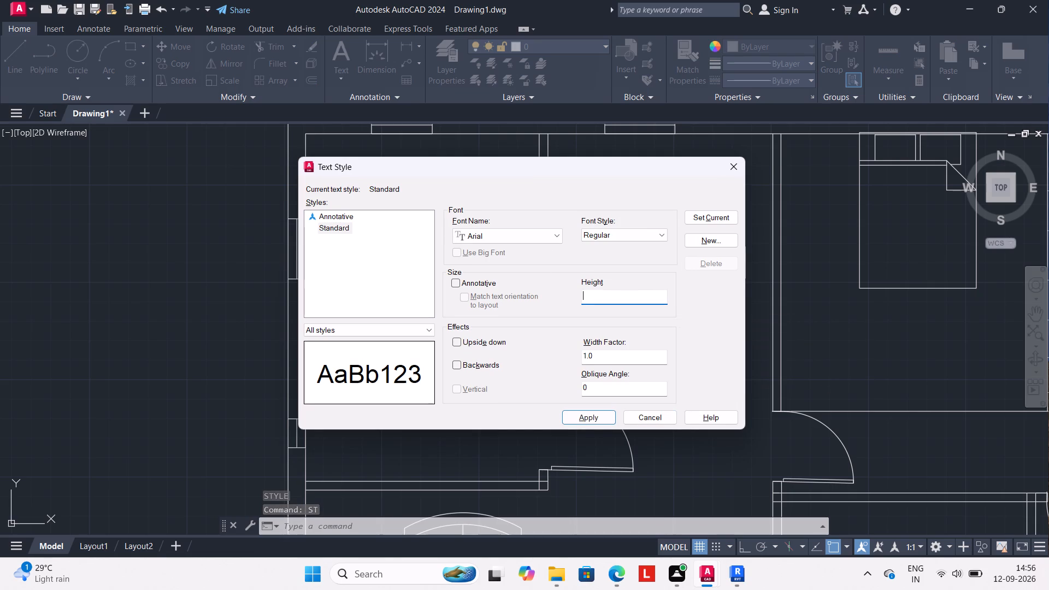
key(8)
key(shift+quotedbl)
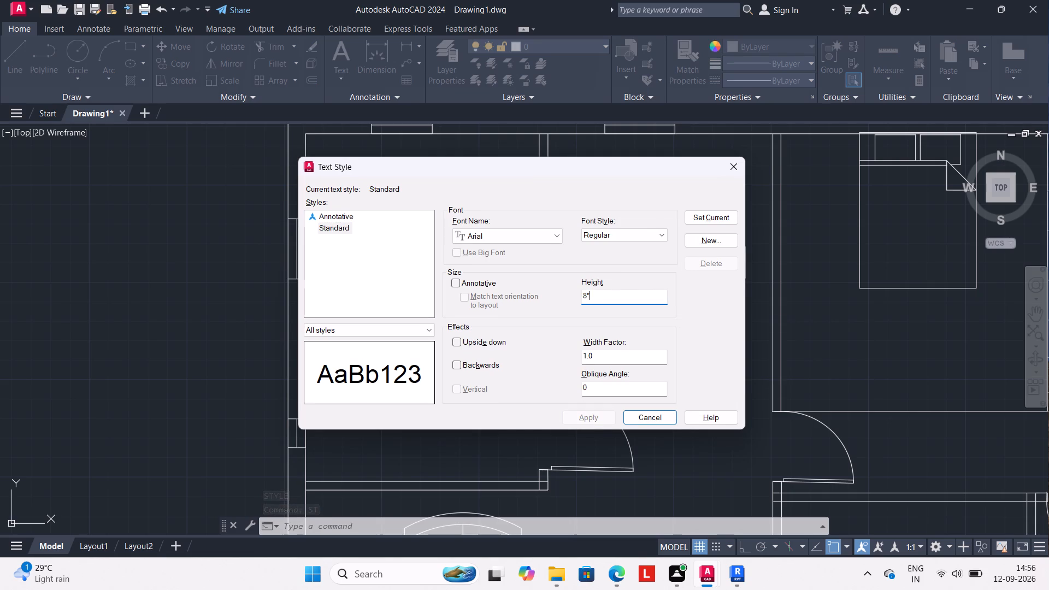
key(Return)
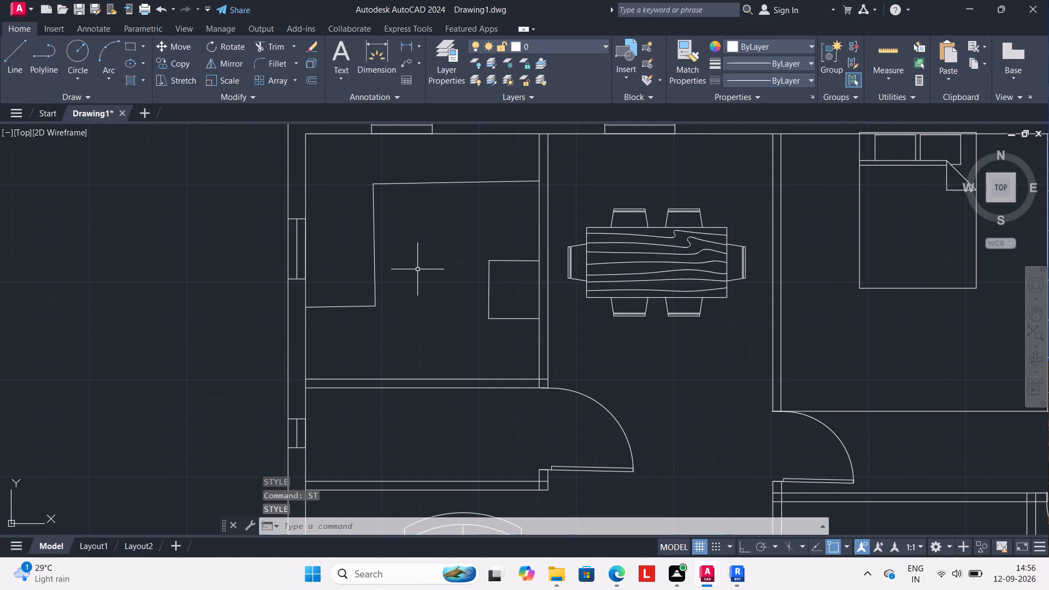
Place the single-line text label KITCHEN at 0 rotation inside the counter area of the upper-left room.
text(DT)
key(Return)
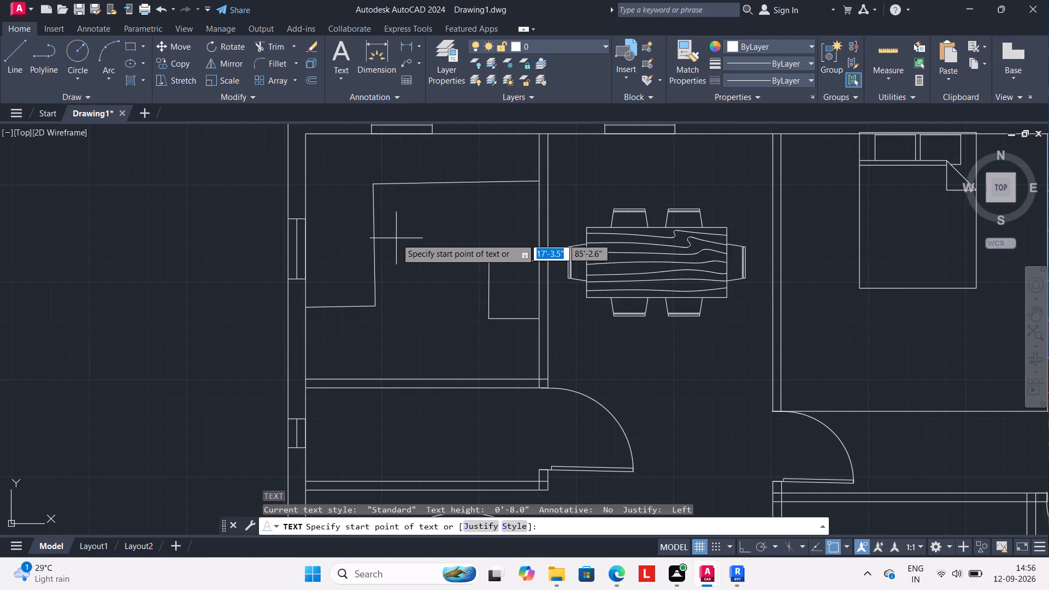
click(396, 235)
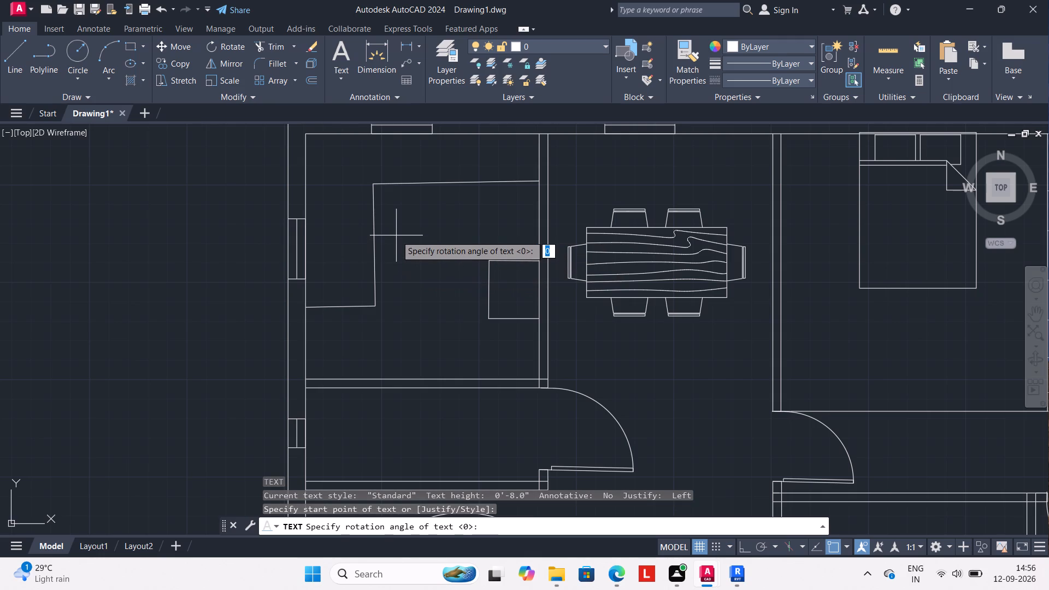
key(0)
key(Return)
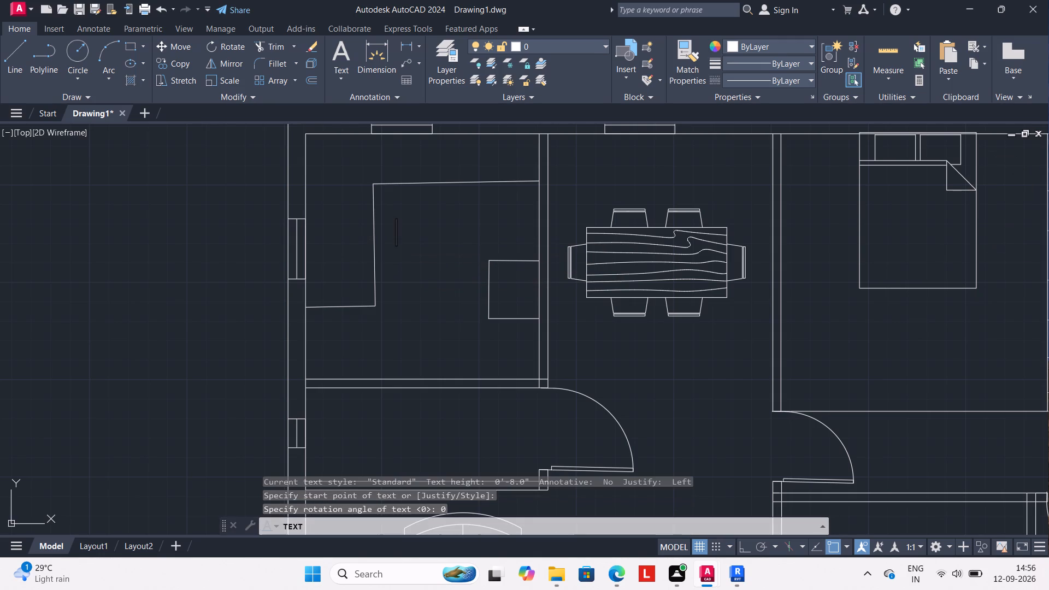
text(KI)
text(TCHEN)
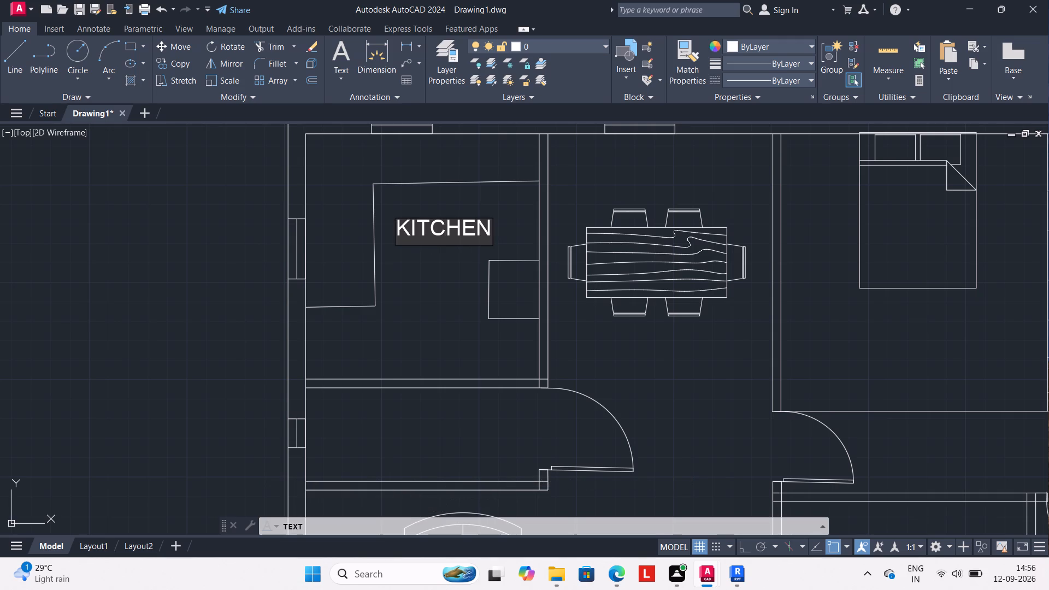
key(Return)
Add the label DINING below the dining table and BED ROOM below the bed in the upper-right room.
click(614, 342)
text(DINI)
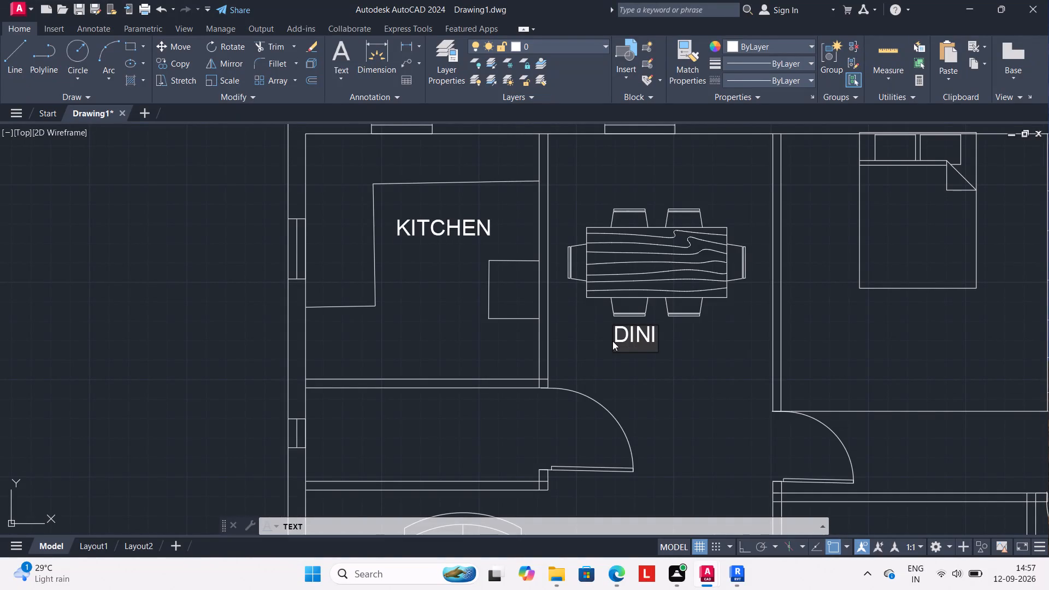
text(NG)
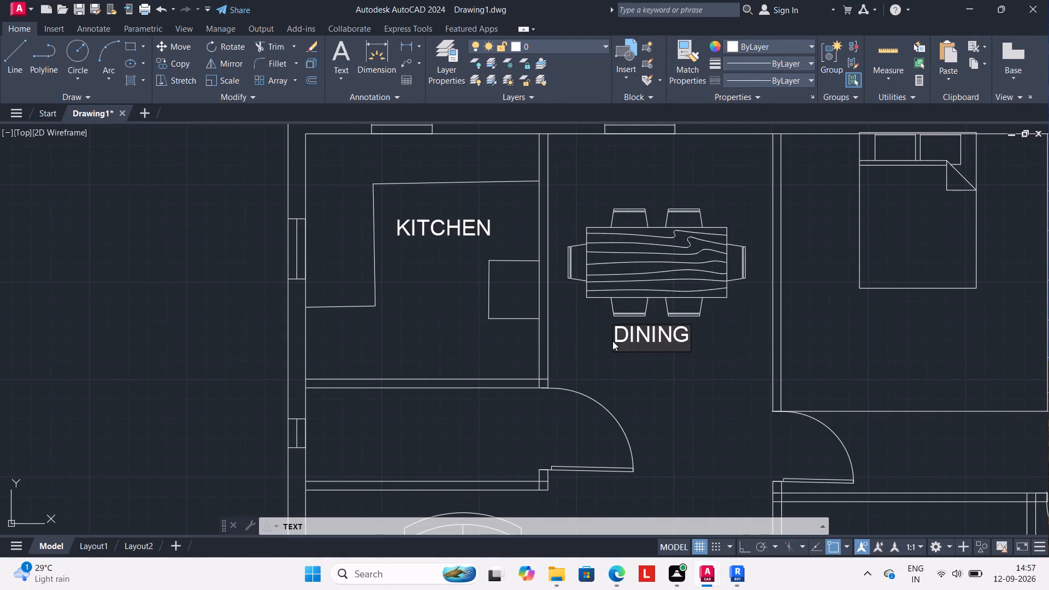
click(816, 316)
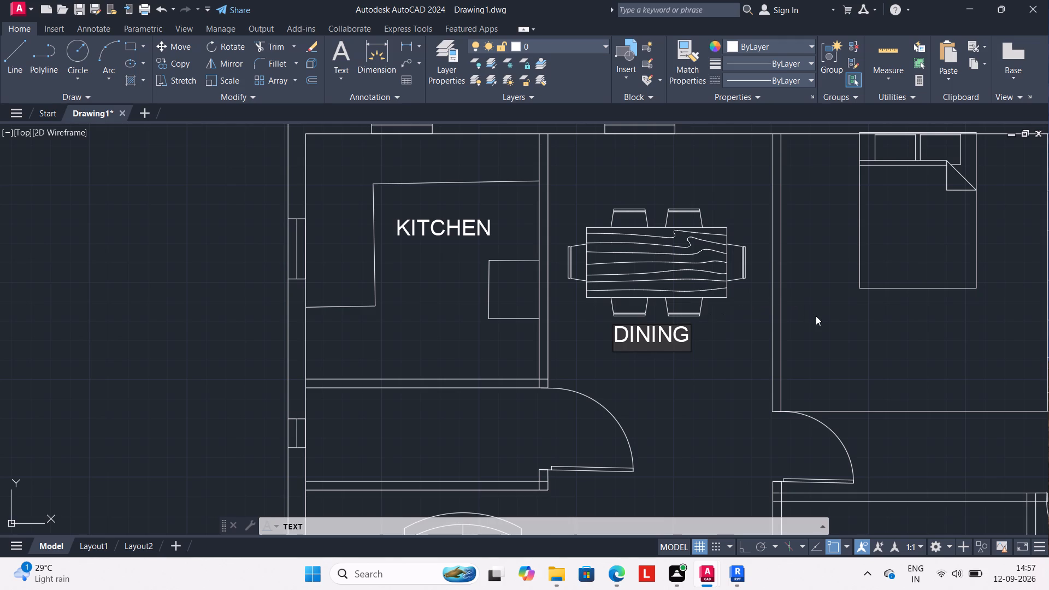
text(BED ROOM)
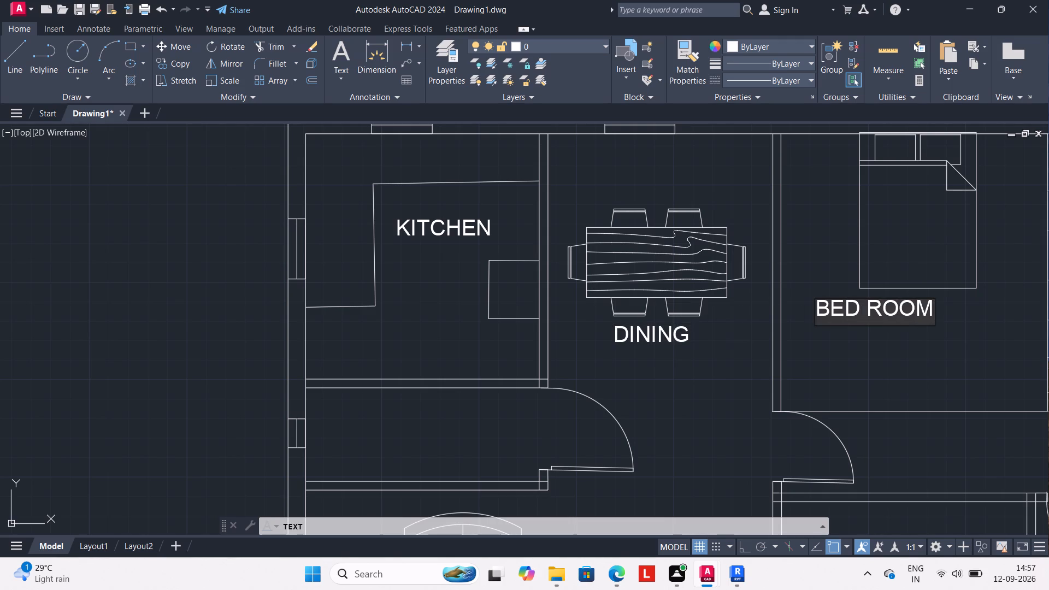
scroll(816, 322, down, 2)
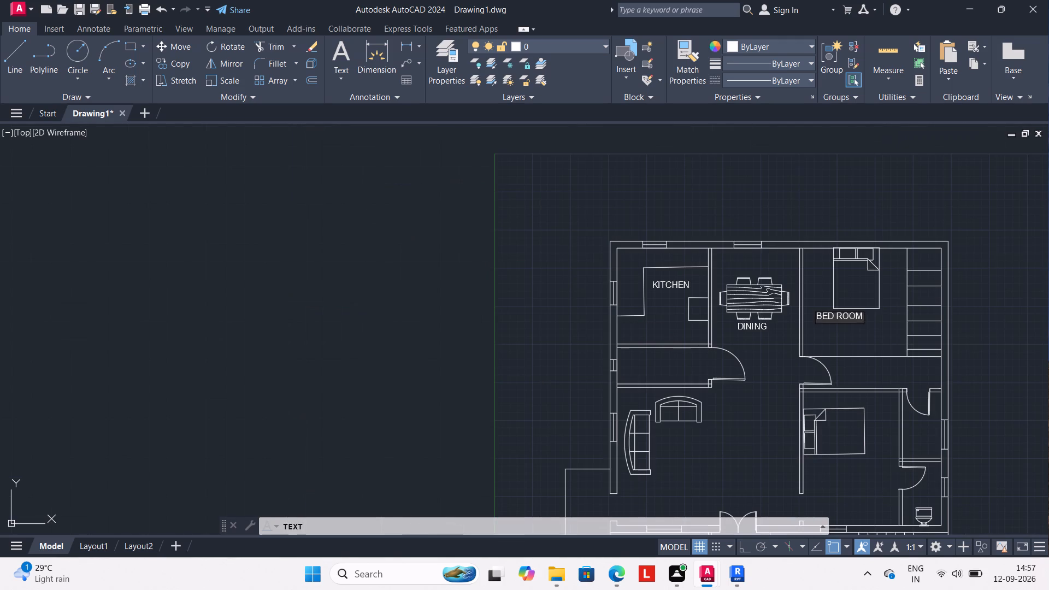
Complete the upper-right bedroom label as BED ROOM1 and add the label POJJA in the small room below the kitchen.
key(1)
middle_drag(701, 418, 644, 376)
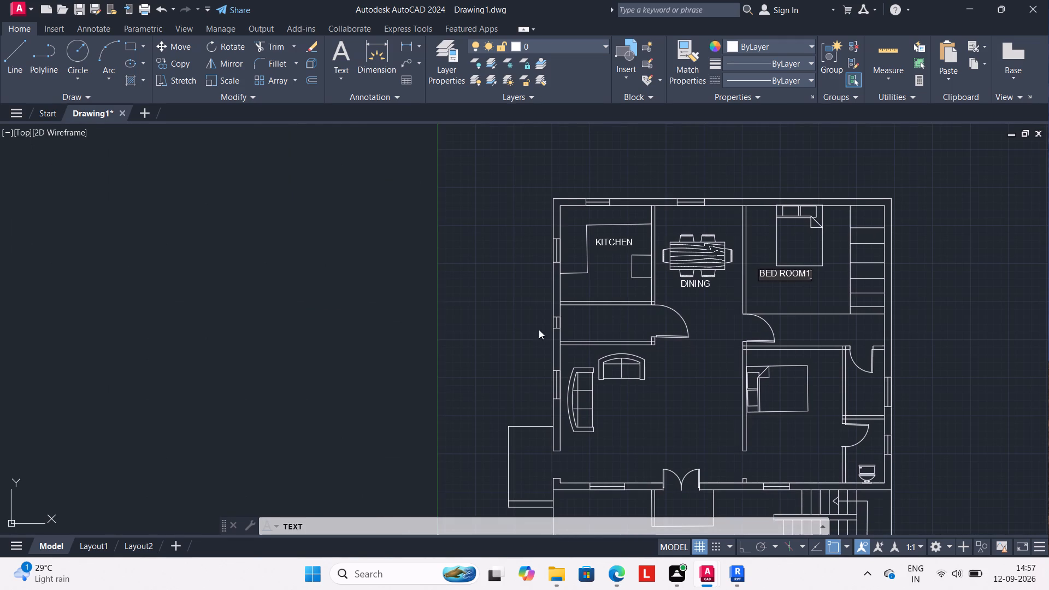
click(590, 317)
text(PO)
text(JJA)
Add the label BED ROOM2 below the bed in the lower bedroom and HALL beside the sofas in the living area.
click(767, 434)
text(BED ROOM)
key(2)
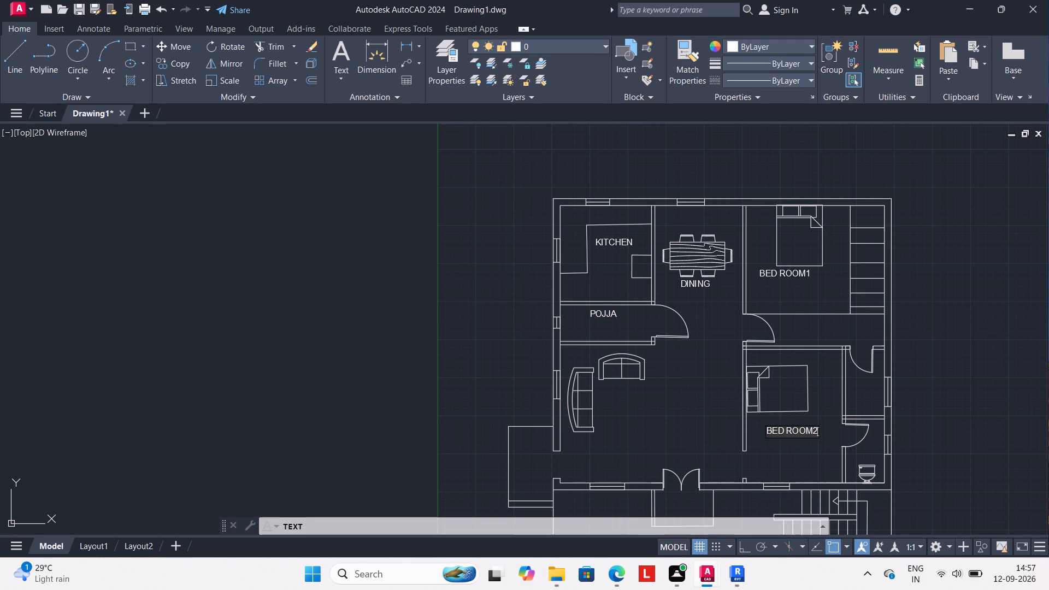
click(643, 402)
text(HALL)
Add the label TOILET above the toilet fixture in the small room beside BED ROOM2.
scroll(625, 393, down, 2)
middle_drag(624, 398, 584, 328)
scroll(591, 366, up, 1)
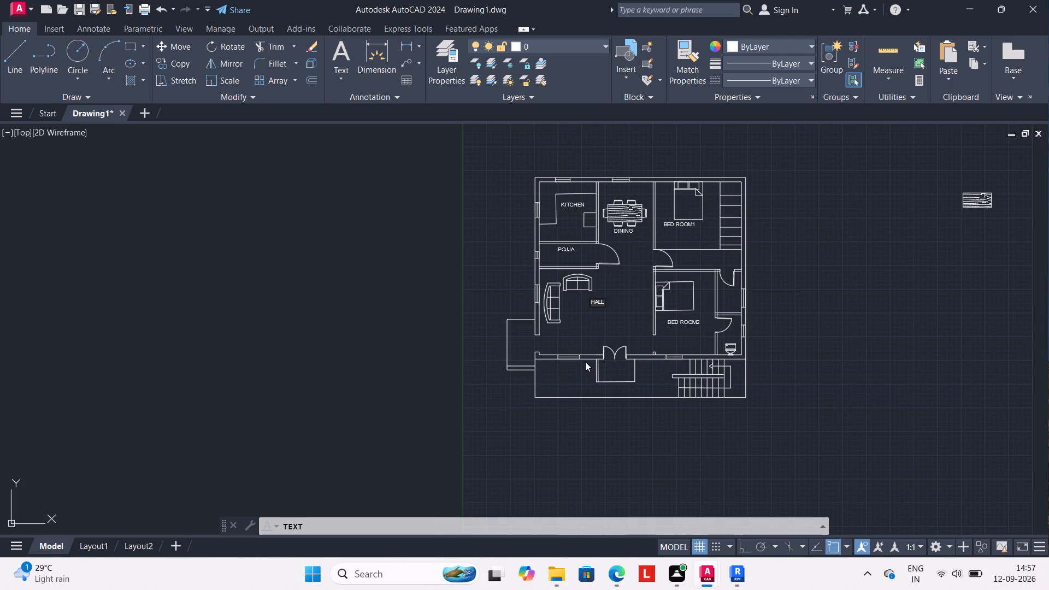
scroll(585, 362, down, 1)
scroll(661, 347, up, 4)
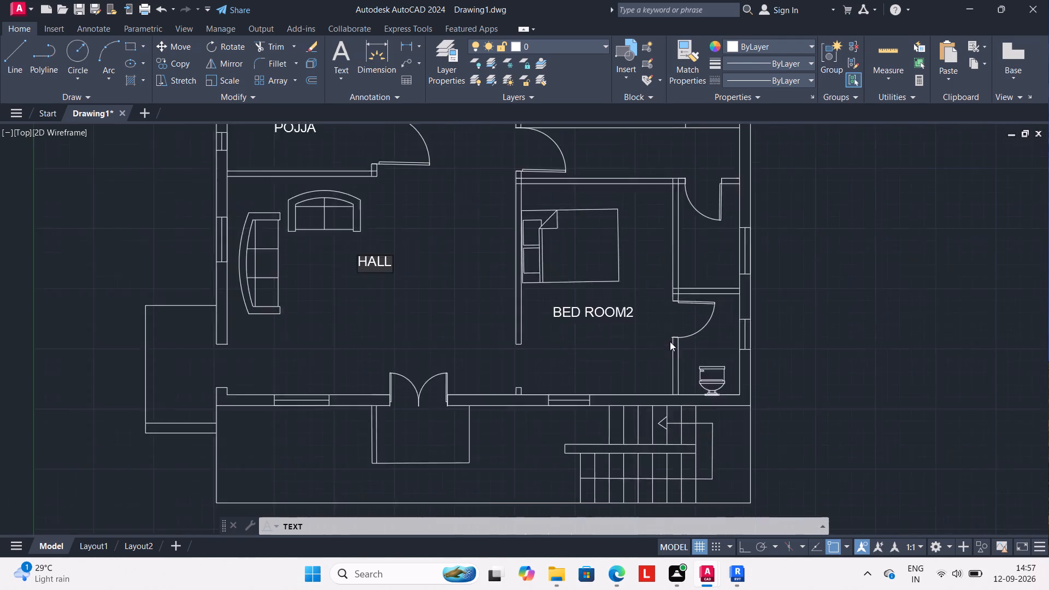
click(693, 350)
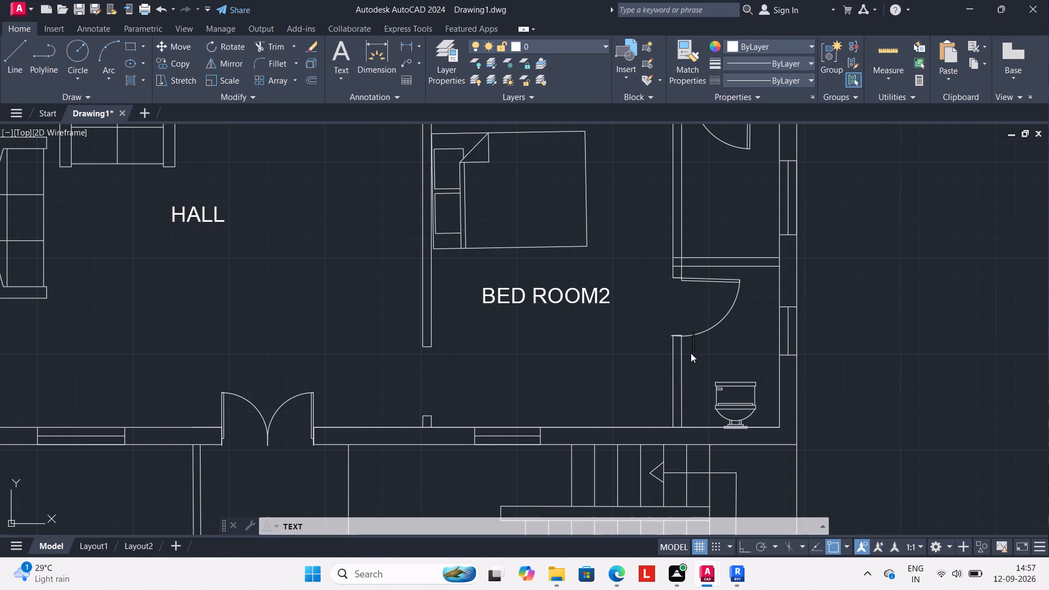
text(TOILET)
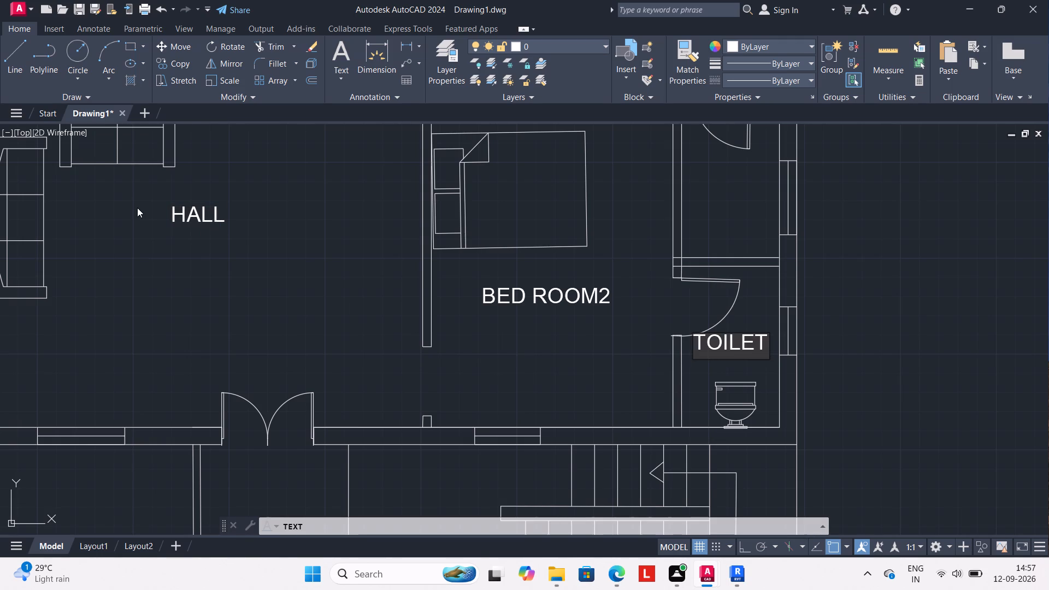
Add the window tag W3 outside the top wall, above the kitchen window.
scroll(85, 243, down, 1)
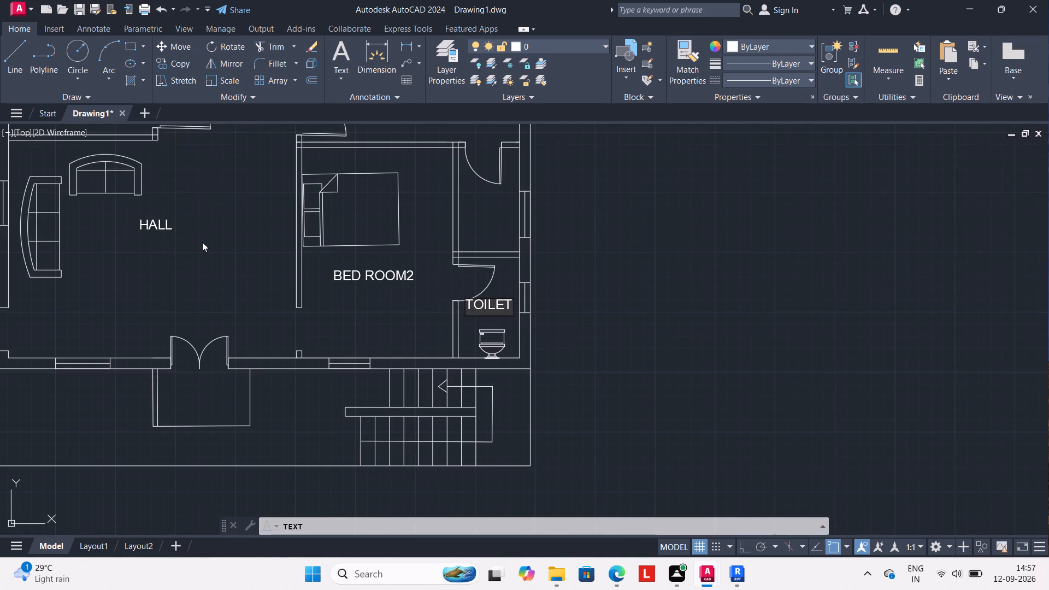
scroll(206, 239, down, 1)
middle_drag(209, 244, 257, 315)
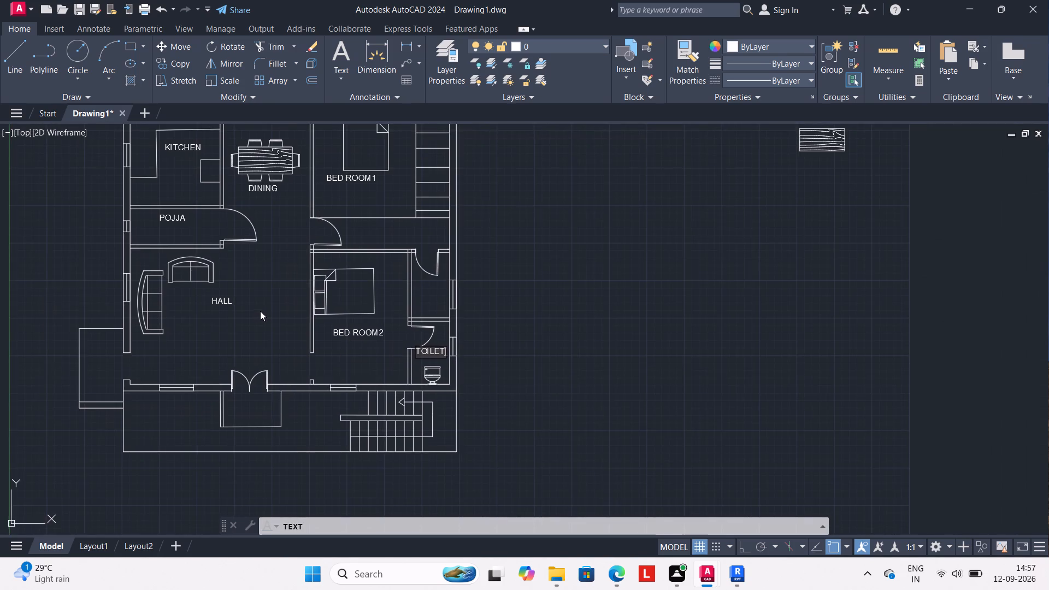
scroll(260, 311, down, 2)
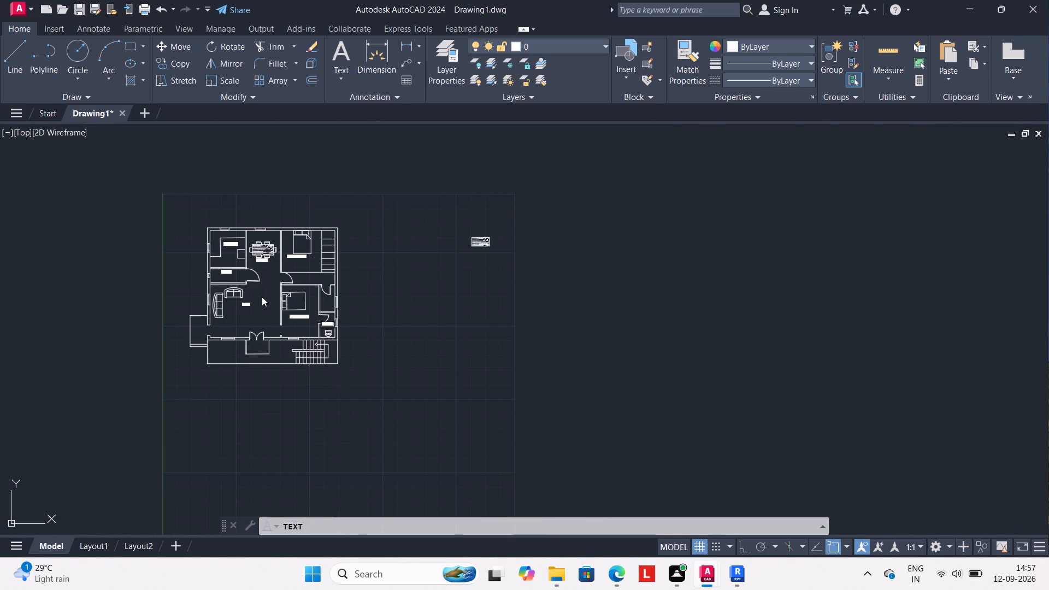
middle_drag(261, 299, 343, 319)
scroll(345, 317, up, 1)
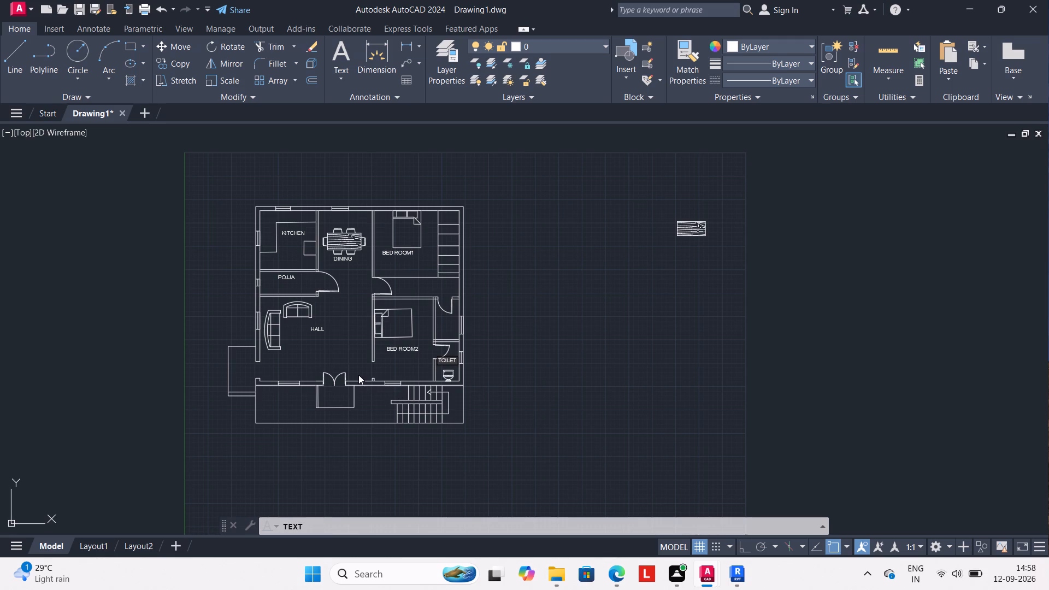
click(278, 197)
text(W3)
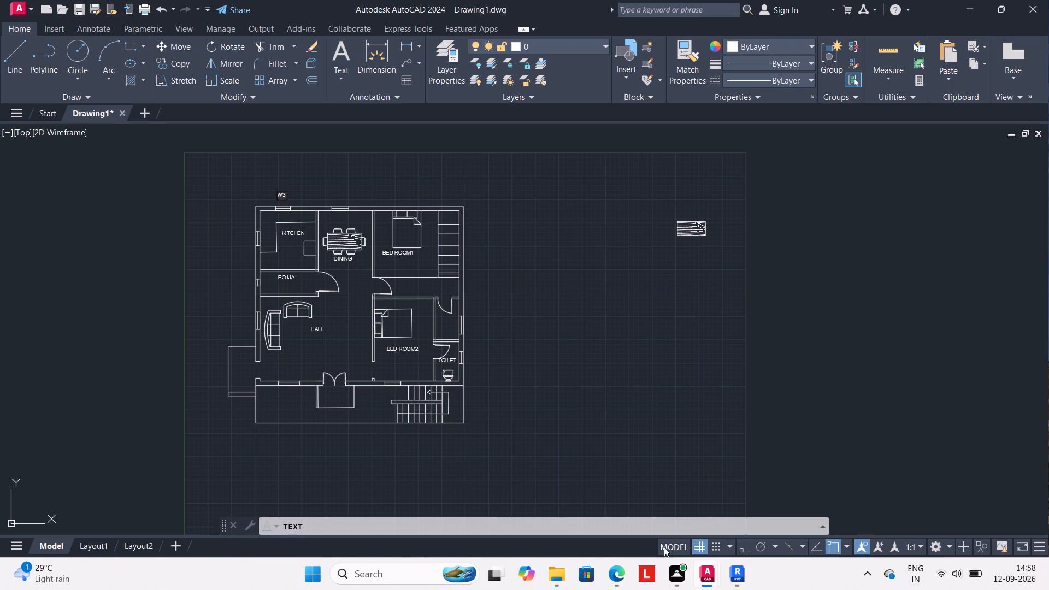
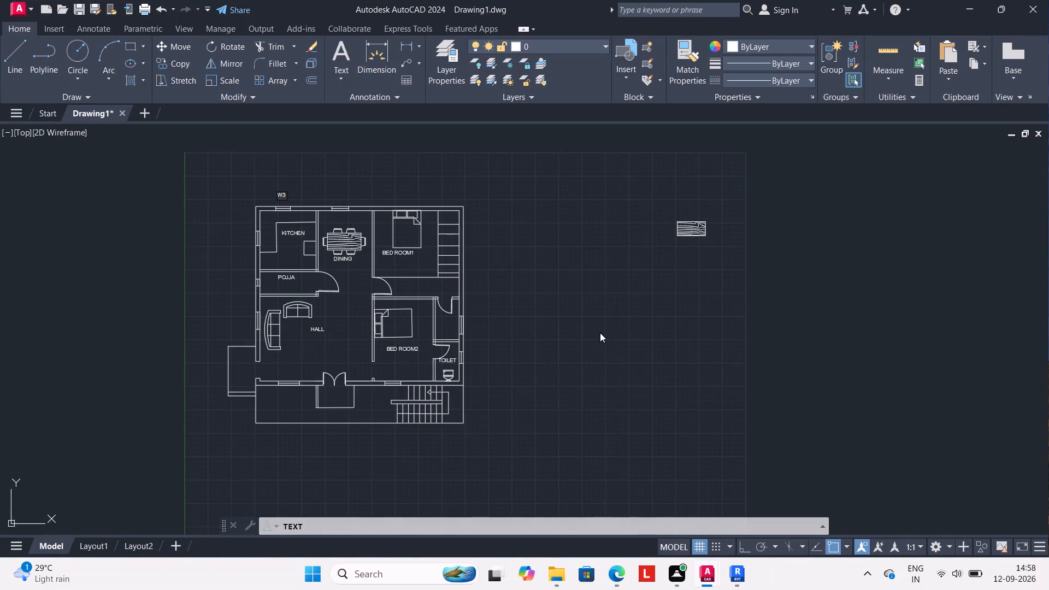
Add the window tag W2 above the dining window in the top wall and beside the kitchen window in the left outer wall.
click(336, 196)
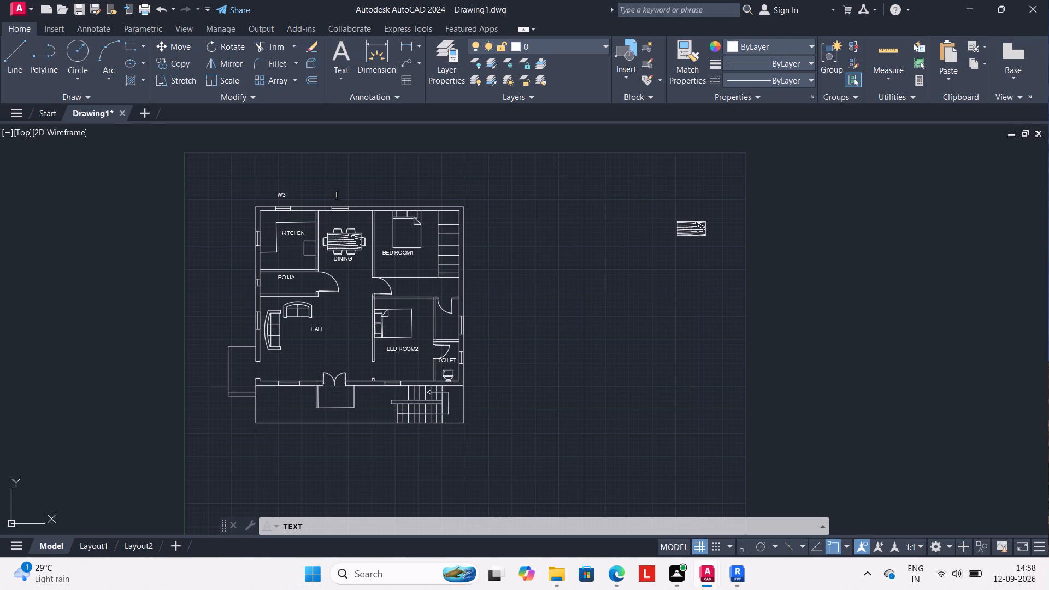
text(W2)
click(248, 236)
text(W2)
Tag the remaining left outer wall windows, adding W3 beside the POJJA window and W4 beside the HALL window.
click(246, 276)
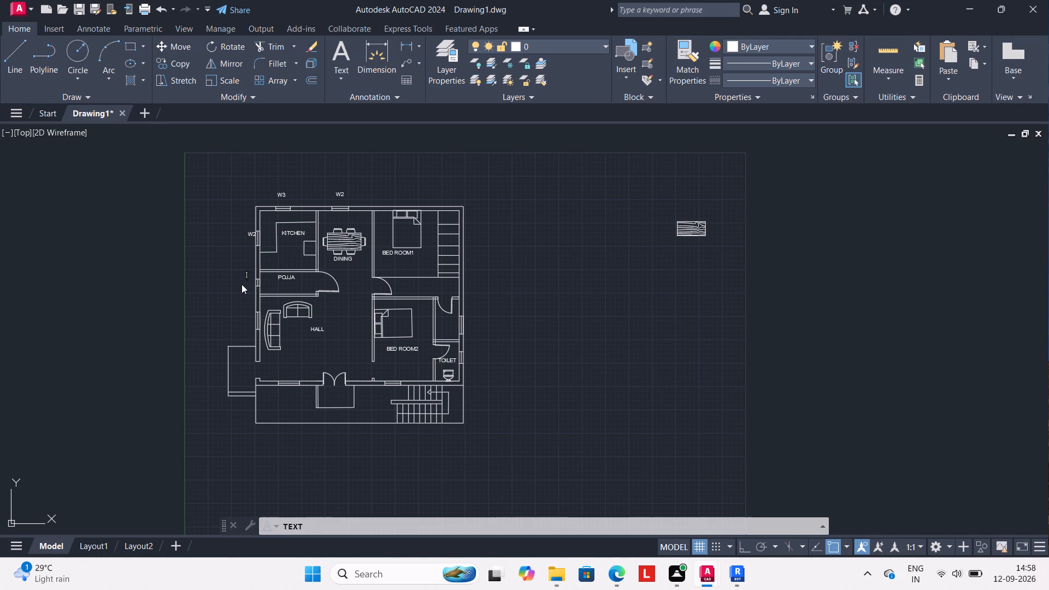
click(242, 282)
text(W3)
click(241, 317)
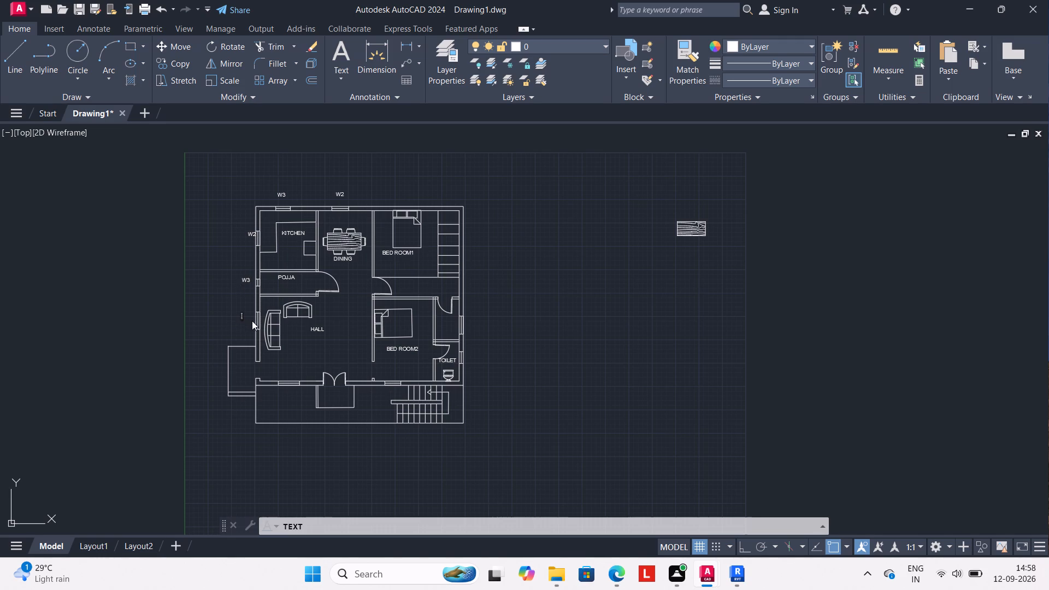
click(243, 322)
text(W4)
Add the tag W2 outside both windows in the right outer wall, at the small room above TOILET and at TOILET.
click(470, 326)
text(W2)
click(472, 354)
text(W2)
Add the door tag D1 below the double entrance door of the hall.
click(335, 394)
key(d)
key(1)
Add the door tags D7 at the POJJA door and D6 at the door between the dining area and BED ROOM1.
click(319, 279)
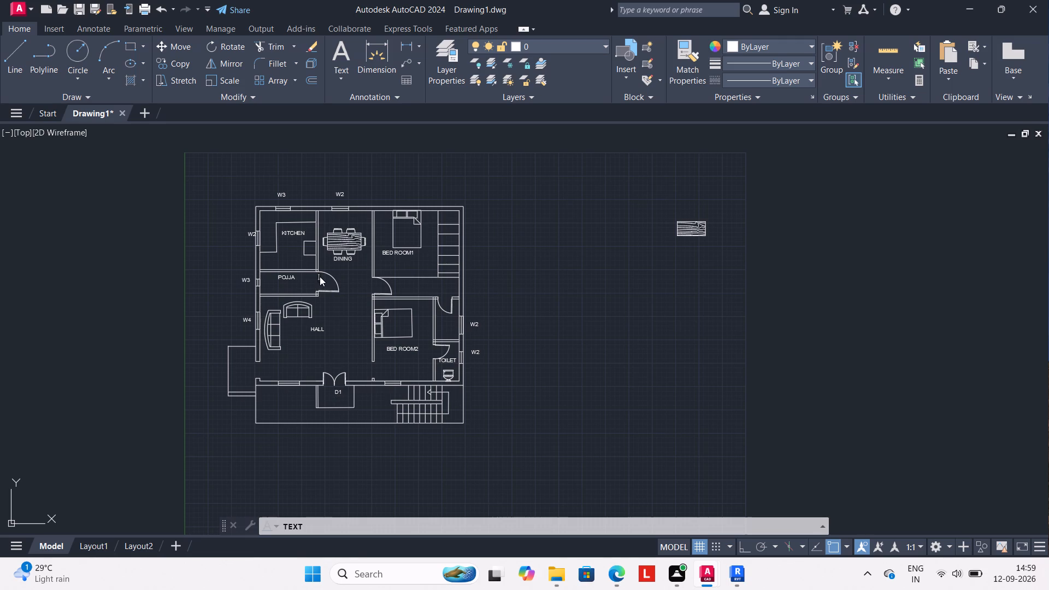
text(D7)
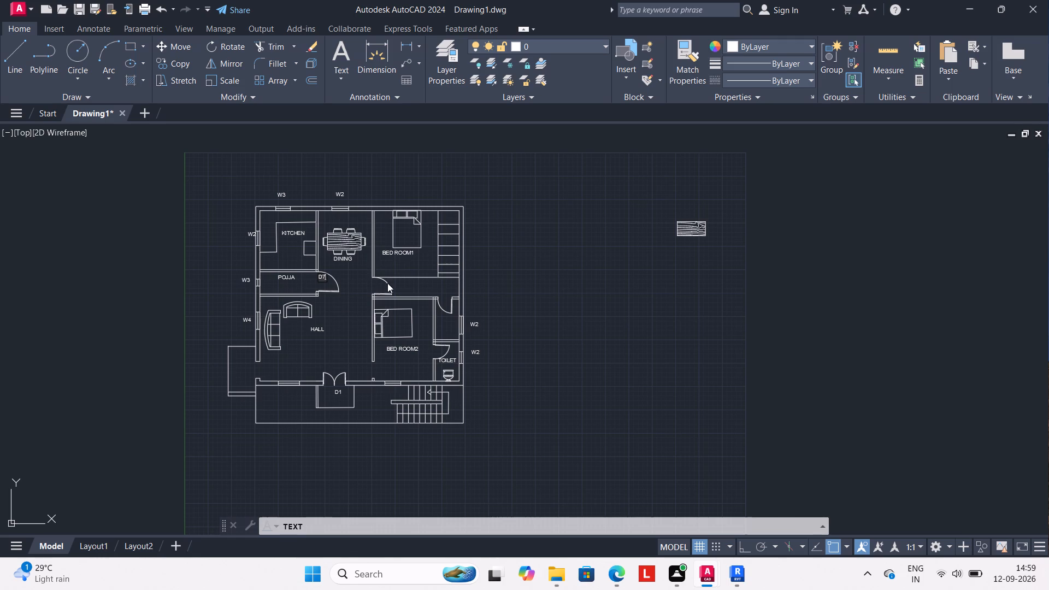
click(379, 285)
text(D6)
Add the door tags D5 at the door of the small room above TOILET and D4 at the TOILET door, and finish the text.
click(441, 299)
text(D5)
click(434, 349)
text(D4)
click(524, 302)
key(Return)
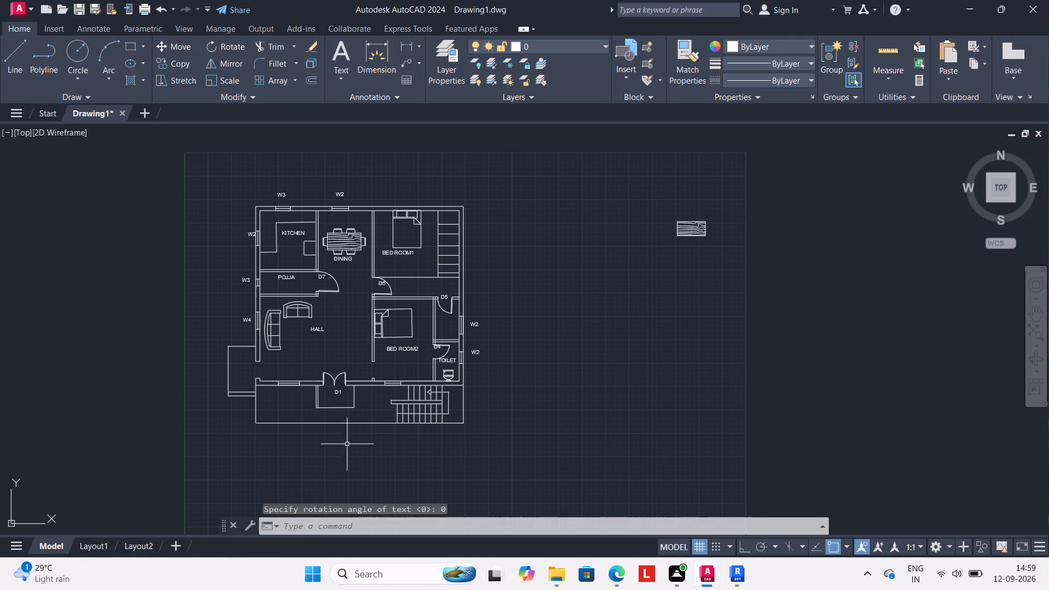
Delete the stray wood-patterned rectangle lying outside the floor plan.
scroll(335, 418, up, 1)
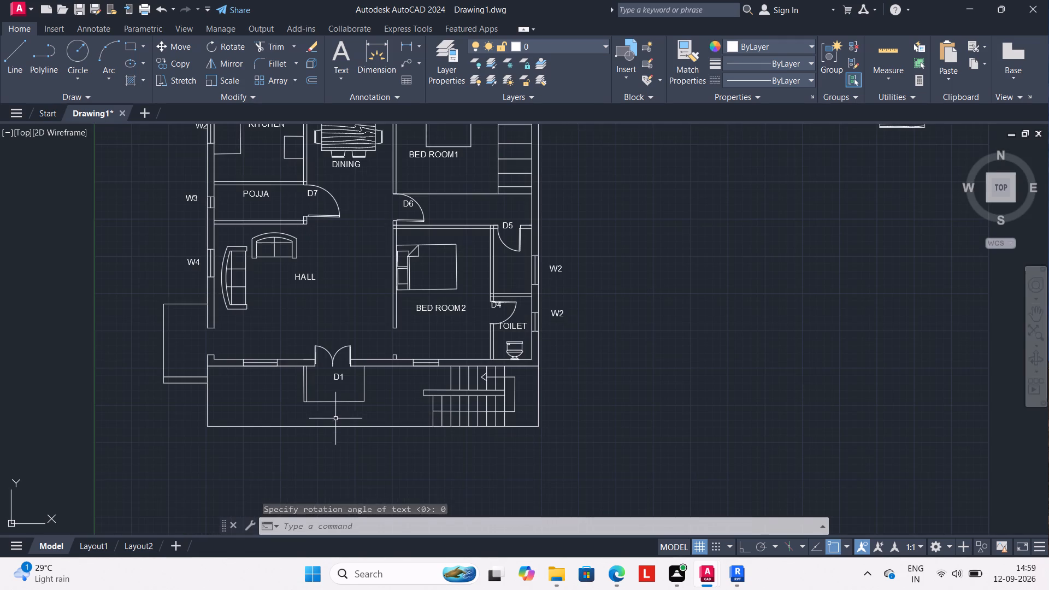
scroll(333, 414, down, 1)
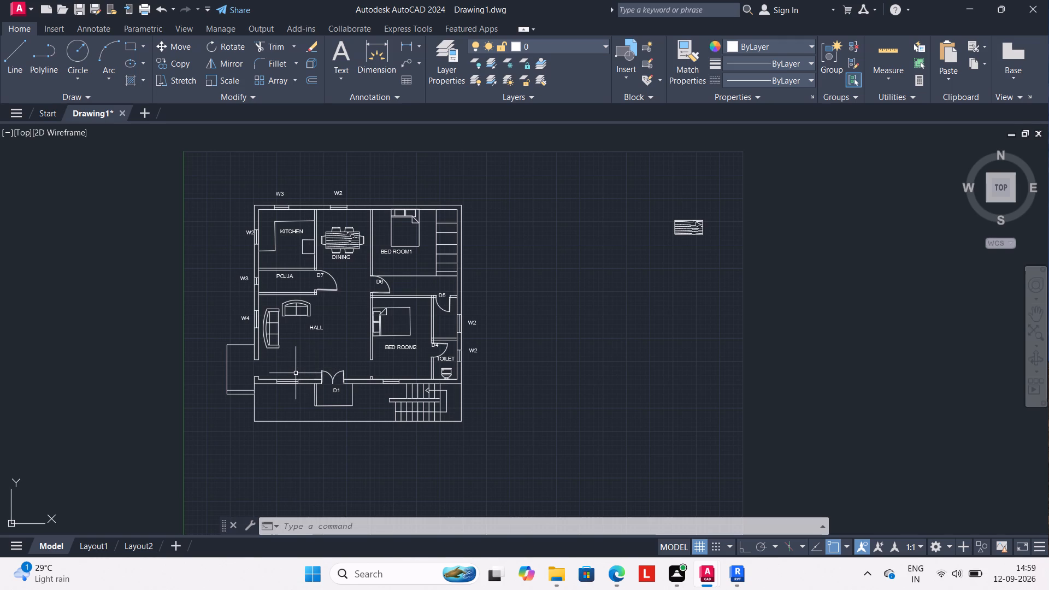
click(686, 231)
key(Delete)
scroll(660, 256, down, 1)
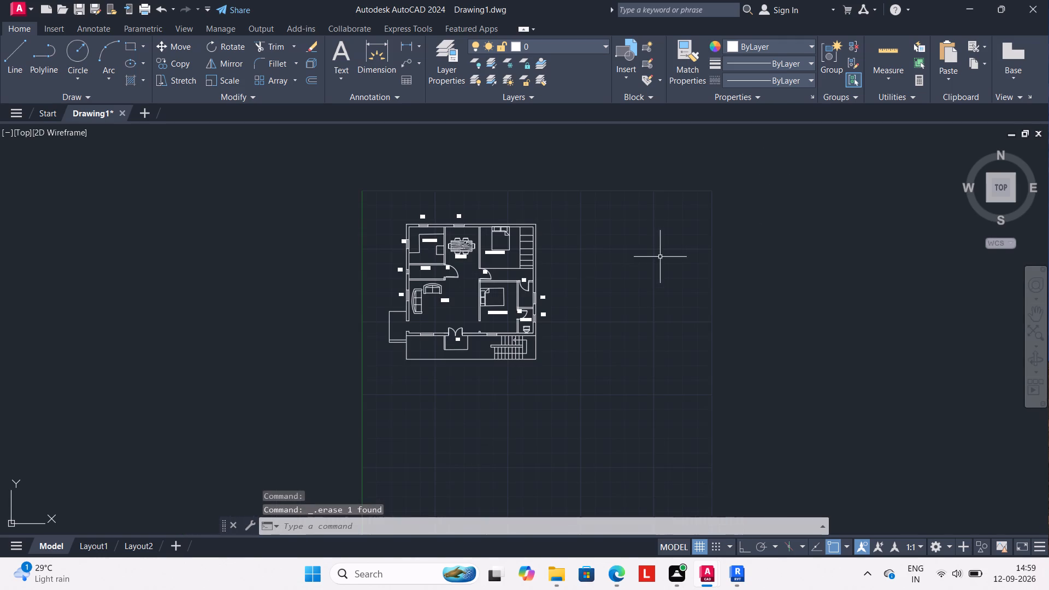
middle_drag(649, 274, 664, 256)
scroll(661, 254, up, 1)
middle_drag(622, 263, 657, 274)
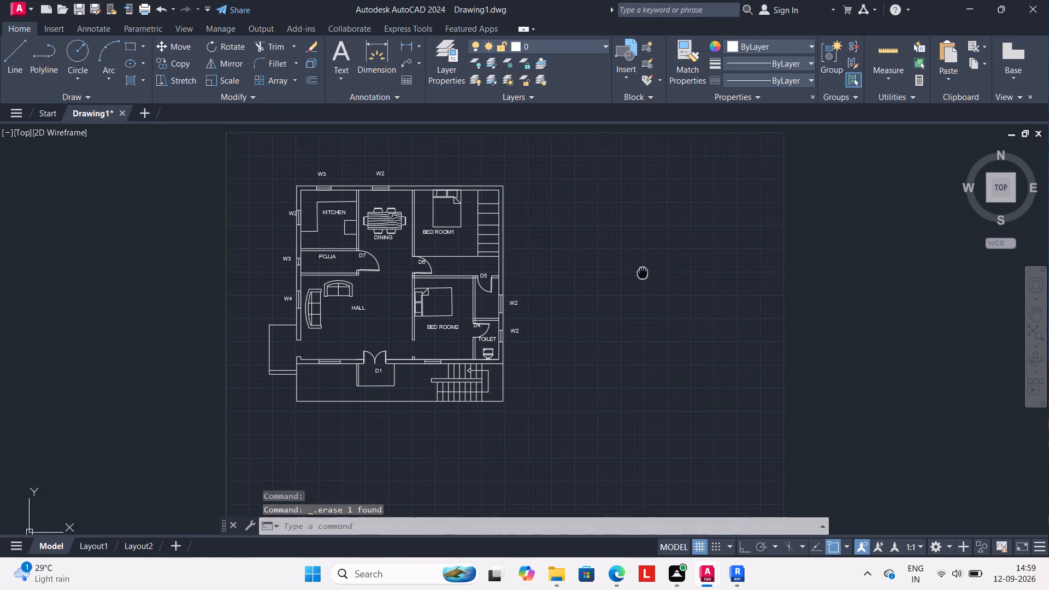
middle_drag(657, 274, 675, 279)
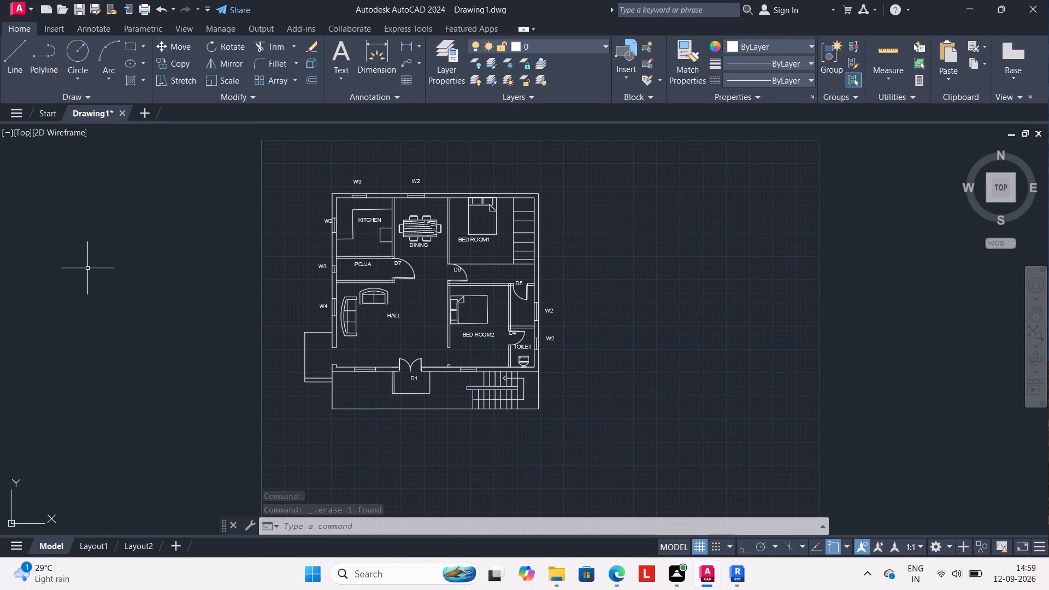
Save the drawing in Documents under the file name TIME 1.
key(ctrl+s)
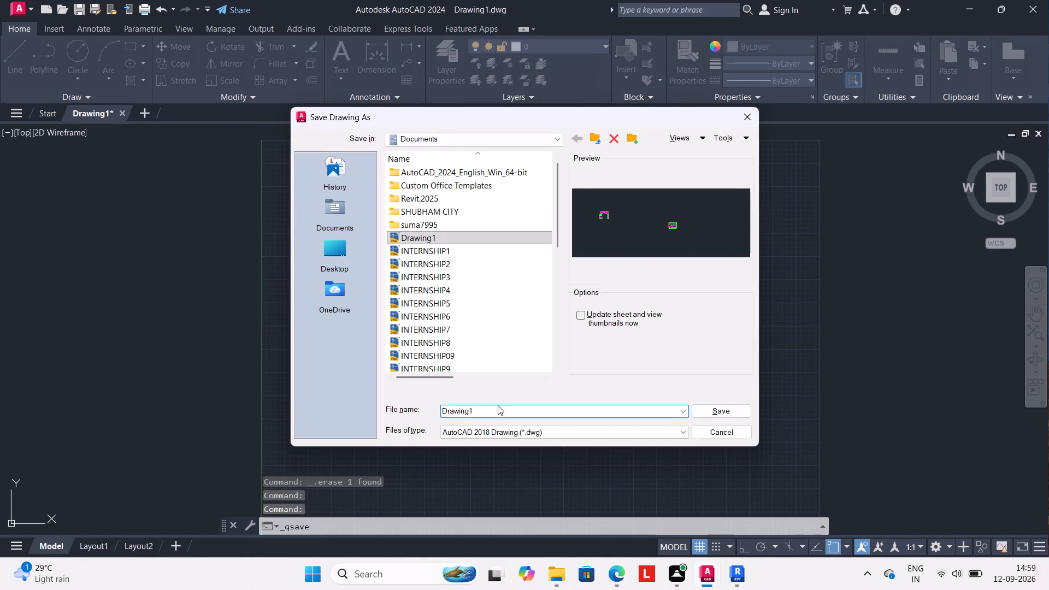
key(BackSpace)
key(BackSpace)
key(BackSpace)
key(BackSpace)
key(BackSpace)
key(BackSpace)
key(BackSpace)
key(BackSpace)
key(BackSpace)
key(BackSpace)
key(BackSpace)
key(BackSpace)
key(BackSpace)
key(BackSpace)
key(BackSpace)
key(BackSpace)
key(BackSpace)
key(BackSpace)
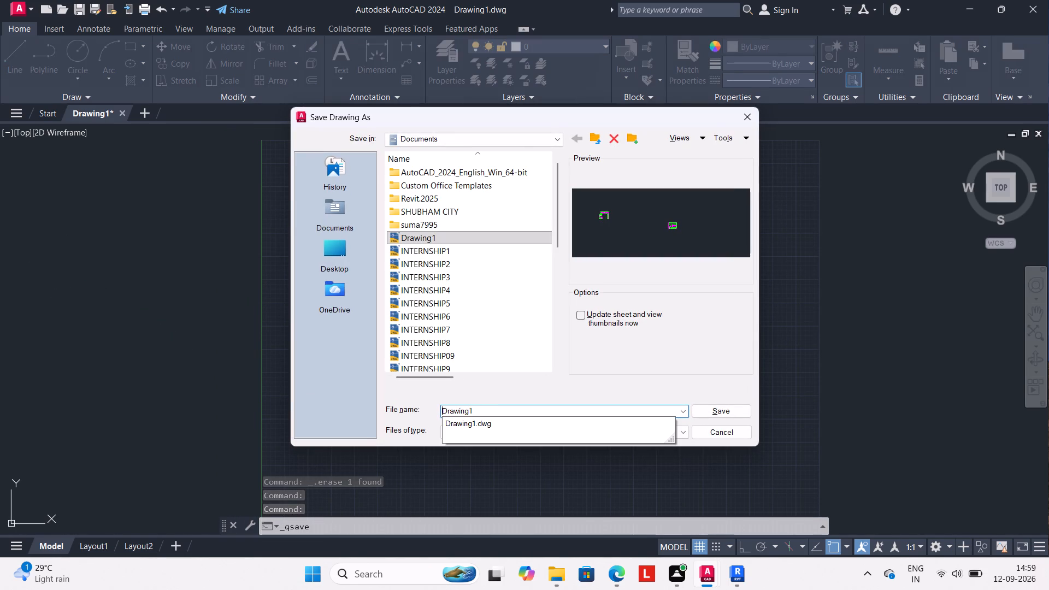
key(BackSpace)
key(BackSpace)
key(BackSpace)
click(502, 411)
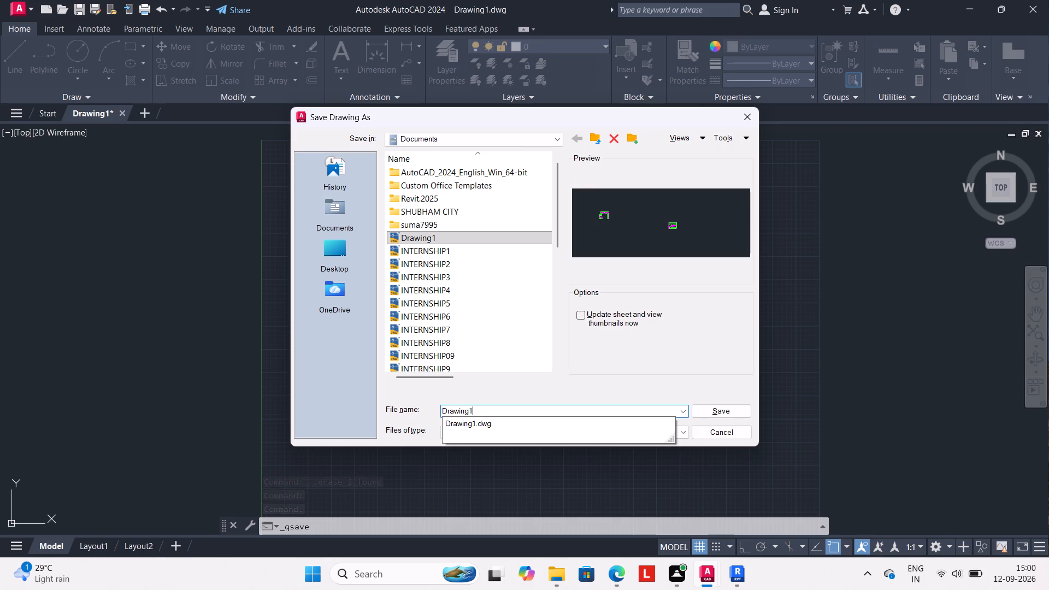
key(BackSpace)
key(BackSpace)
key(BackSpace)
key(BackSpace)
key(BackSpace)
key(BackSpace)
key(BackSpace)
key(BackSpace)
key(BackSpace)
key(BackSpace)
key(BackSpace)
key(BackSpace)
key(BackSpace)
key(BackSpace)
key(BackSpace)
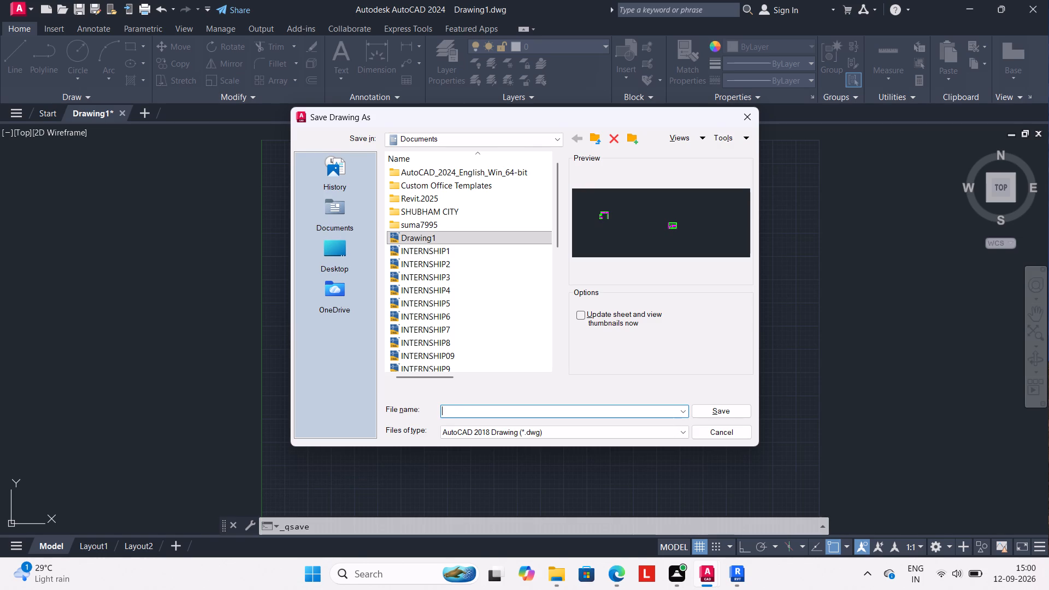
text(TIME)
key(space)
key(1)
click(716, 406)
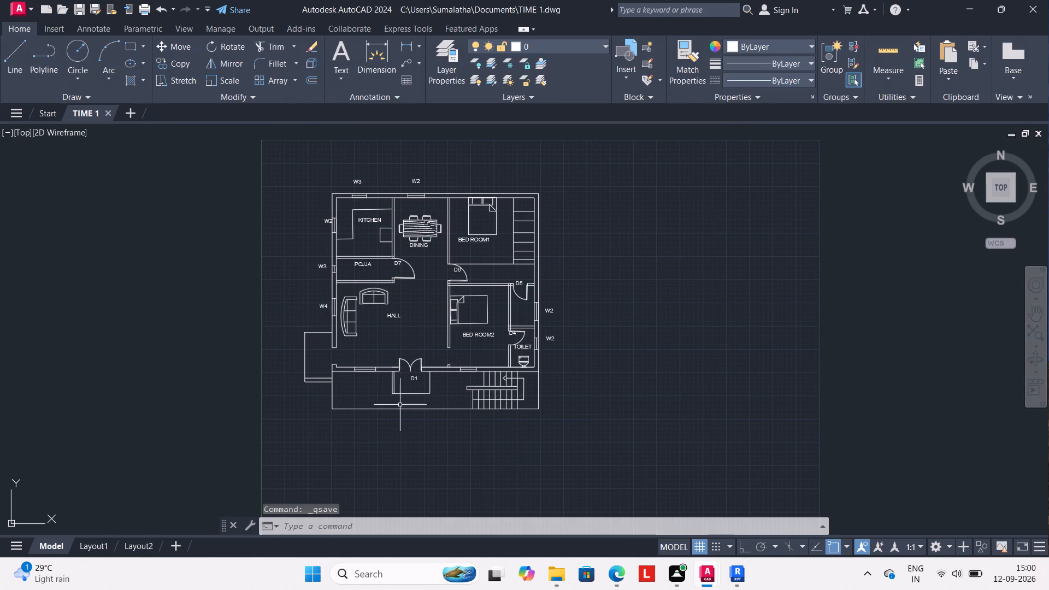
Copy the POJJA room's door D7 to the opening in the hall's west wall beside the side porch.
scroll(339, 345, up, 2)
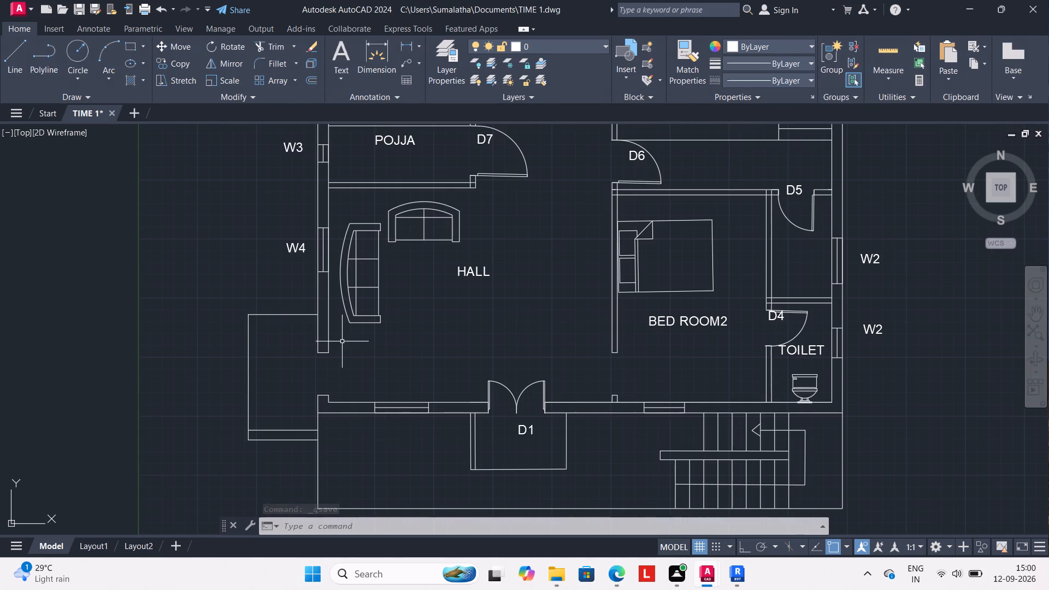
click(500, 175)
text(CO)
key(Return)
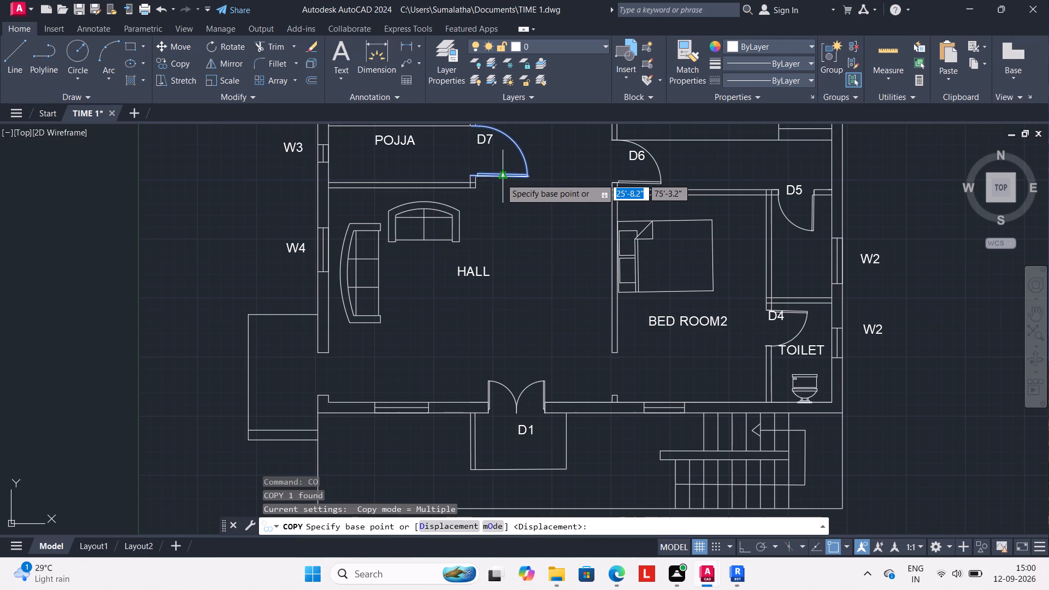
click(500, 178)
scroll(339, 409, up, 2)
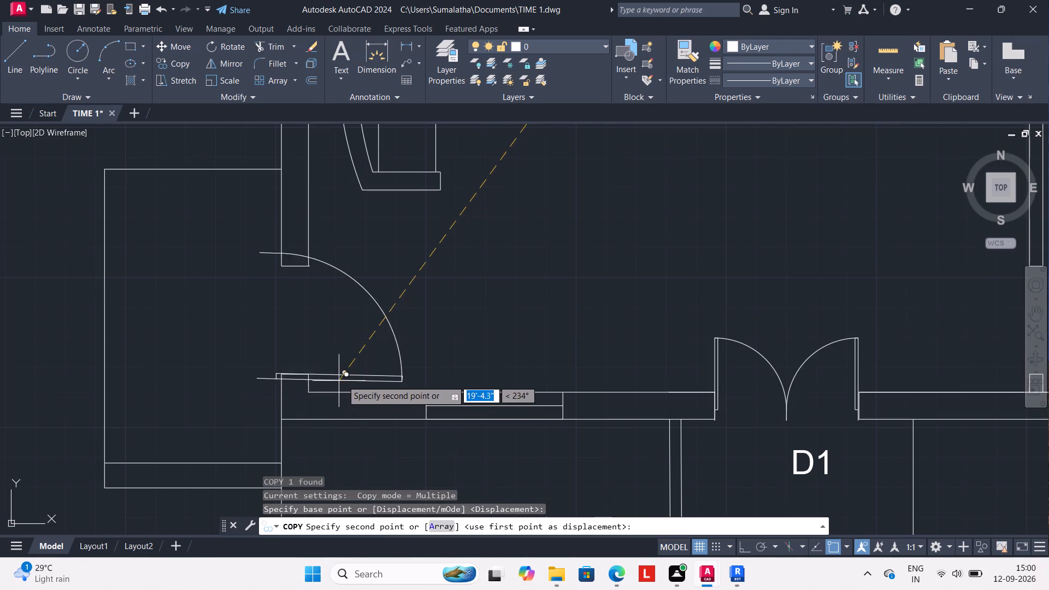
click(363, 376)
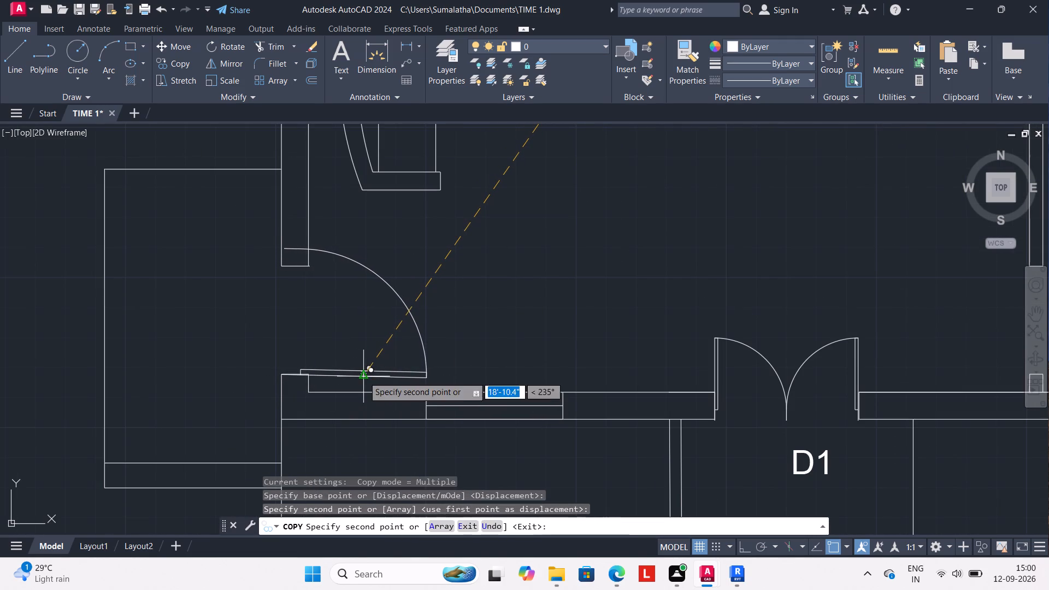
key(Escape)
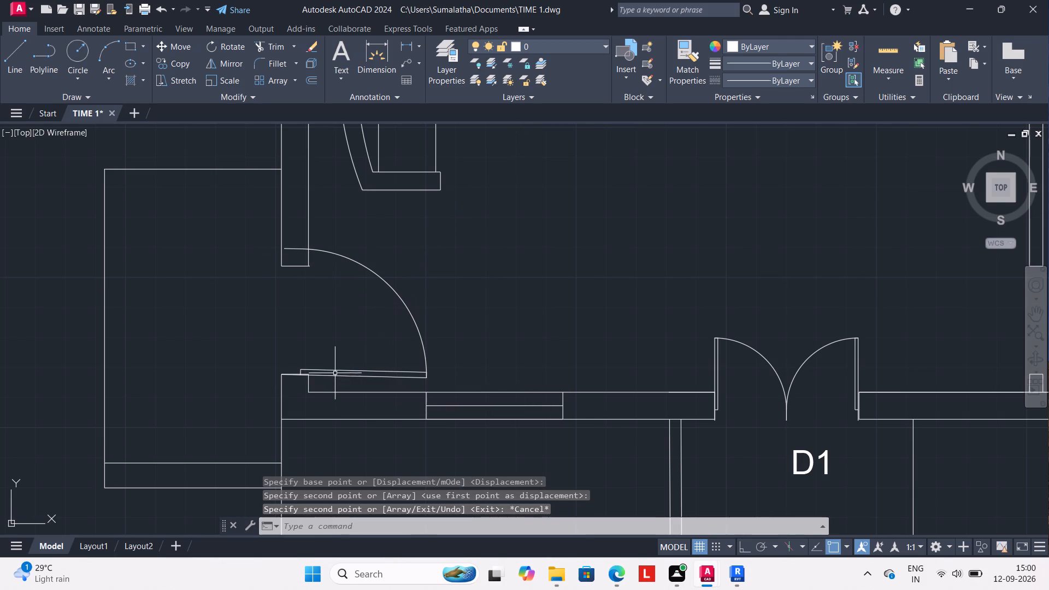
Scale the copied door by reference from its hinge corner so that its swing fits the width of the hall's west wall opening.
click(335, 373)
key(Escape)
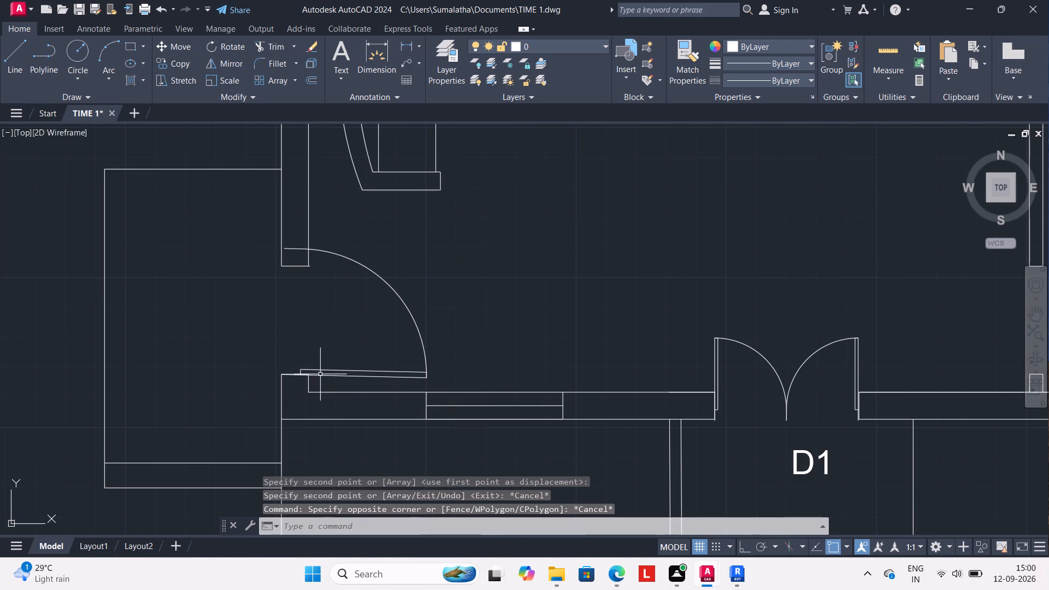
click(321, 375)
text(SC)
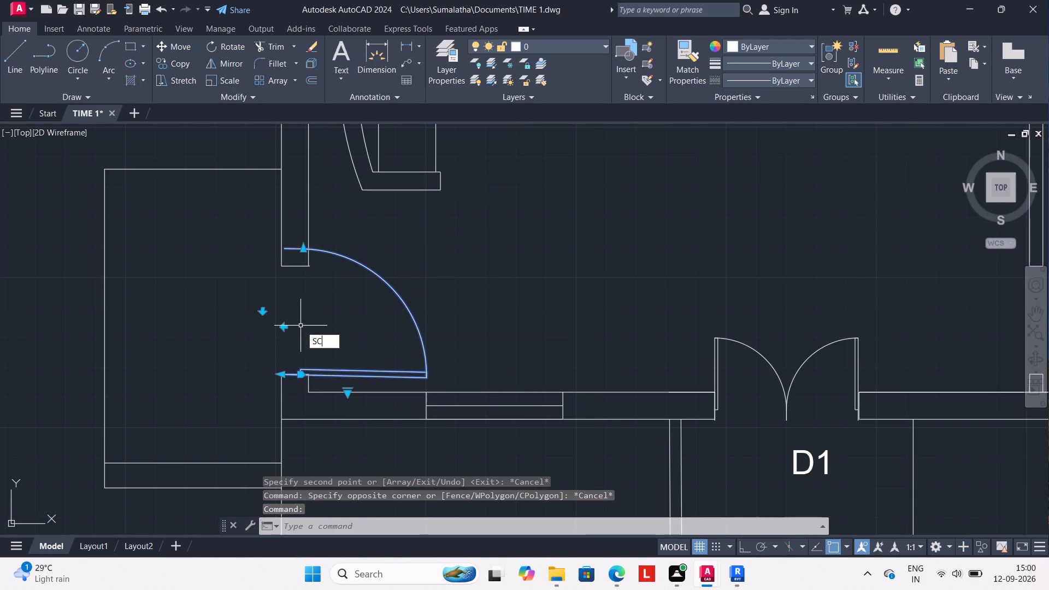
key(Return)
drag(284, 373, 284, 365)
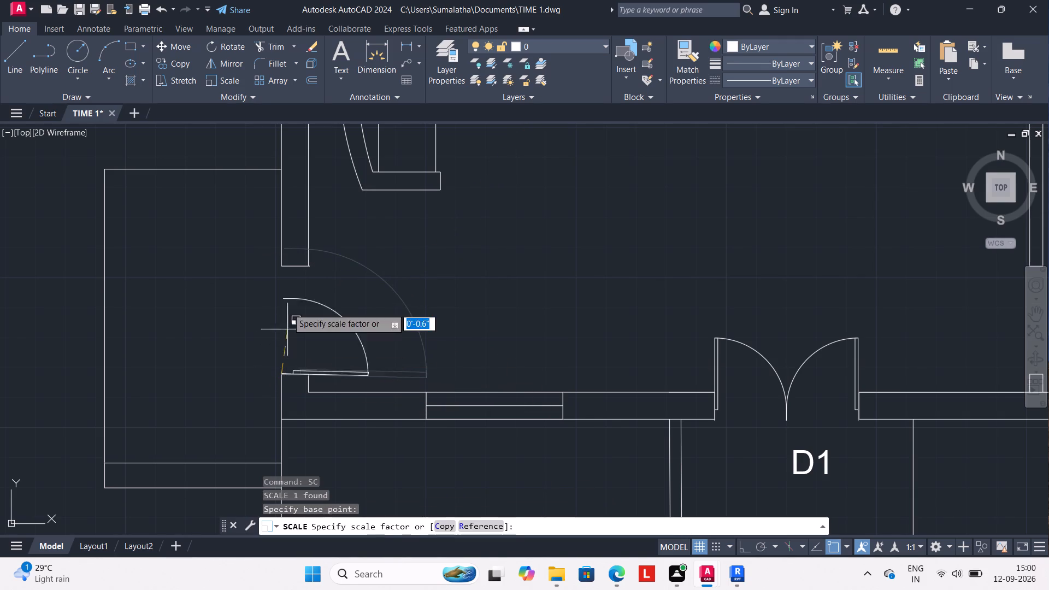
key(r)
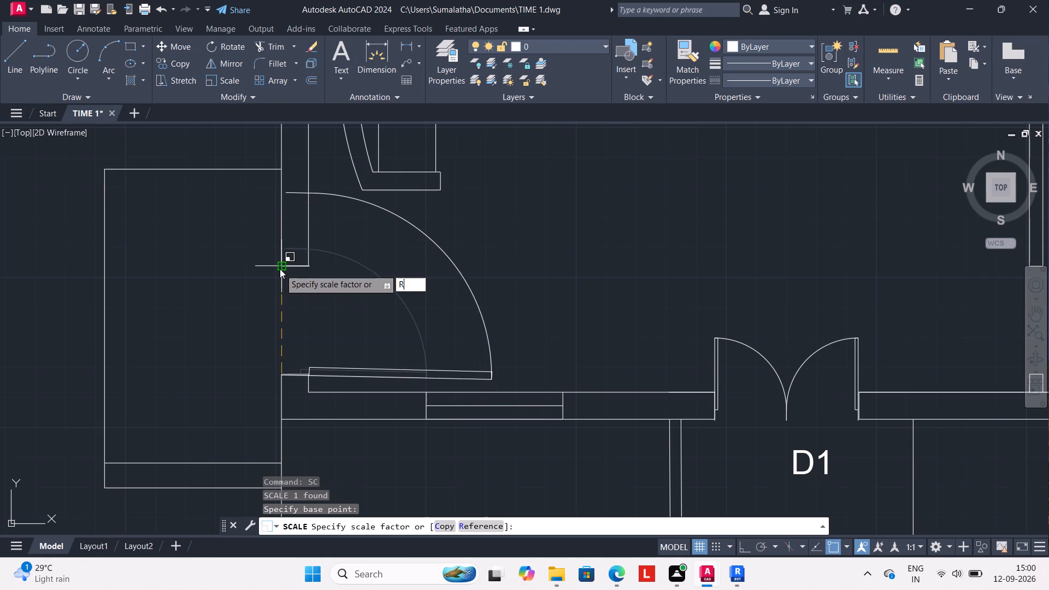
key(Return)
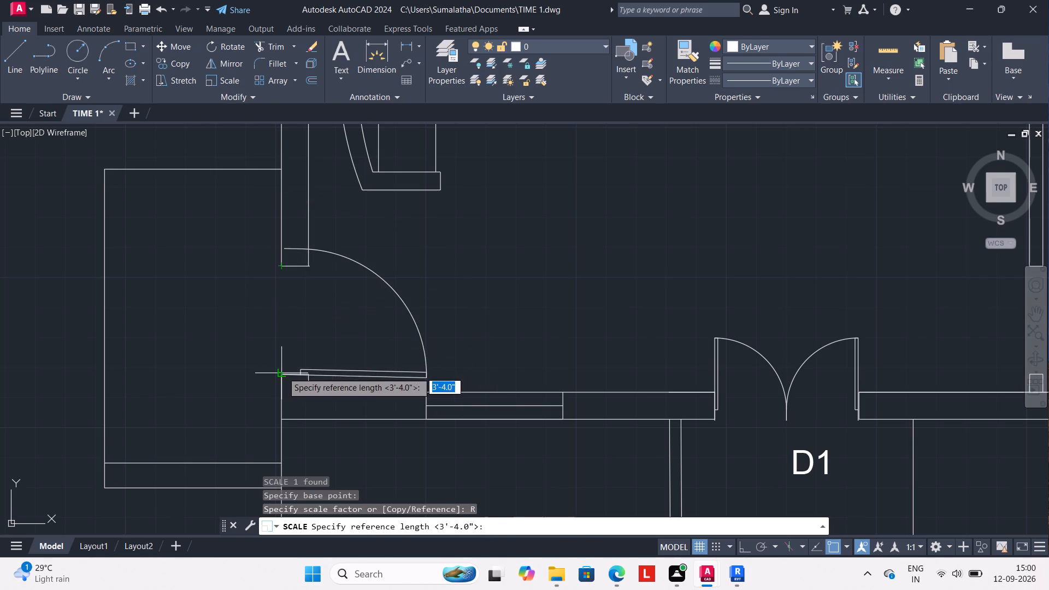
drag(282, 372, 282, 359)
click(280, 247)
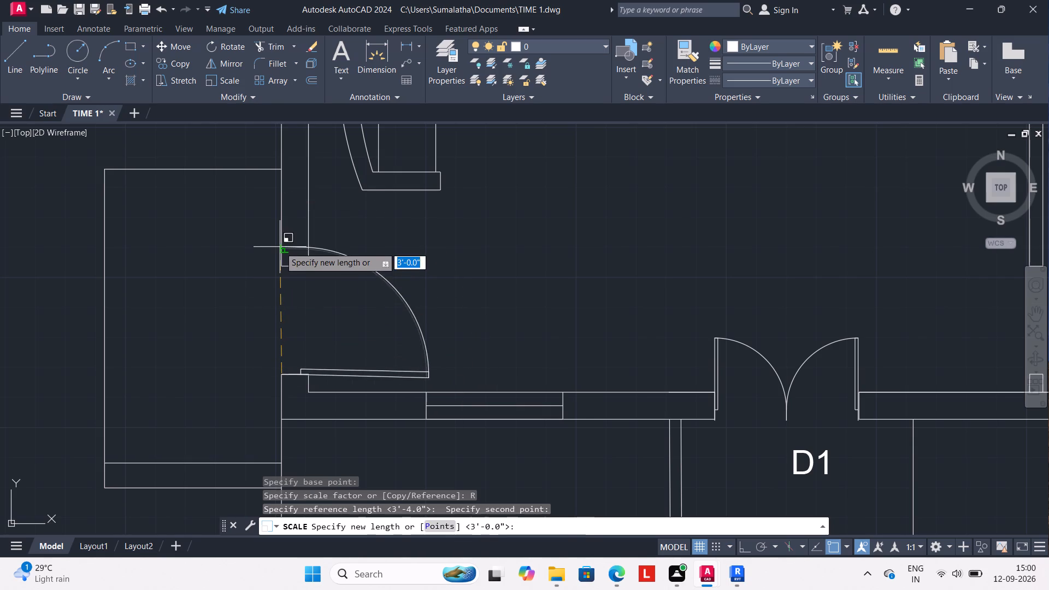
click(282, 264)
scroll(243, 299, down, 1)
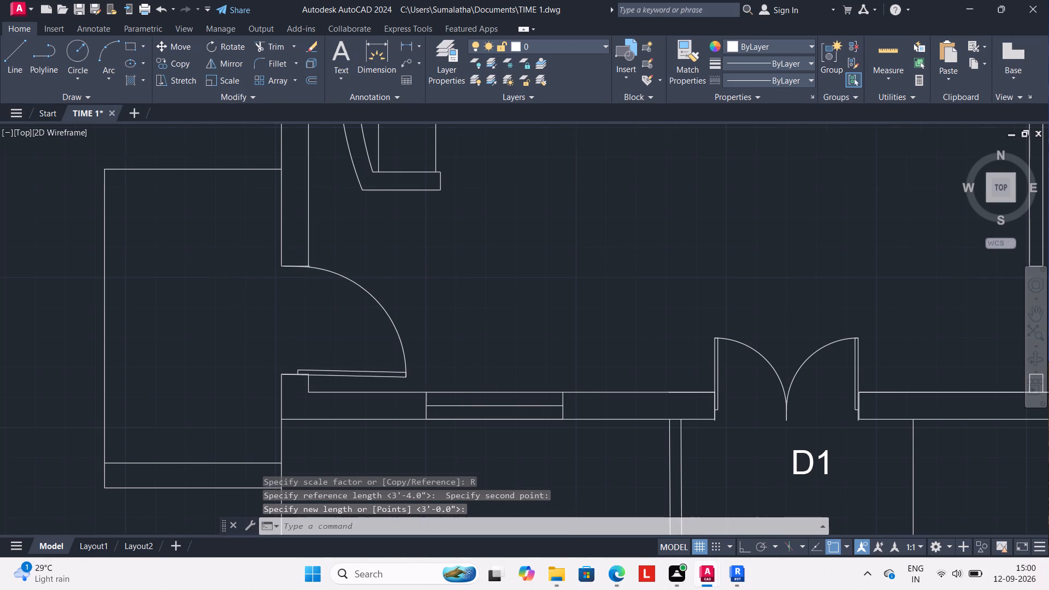
key(Escape)
scroll(243, 305, down, 2)
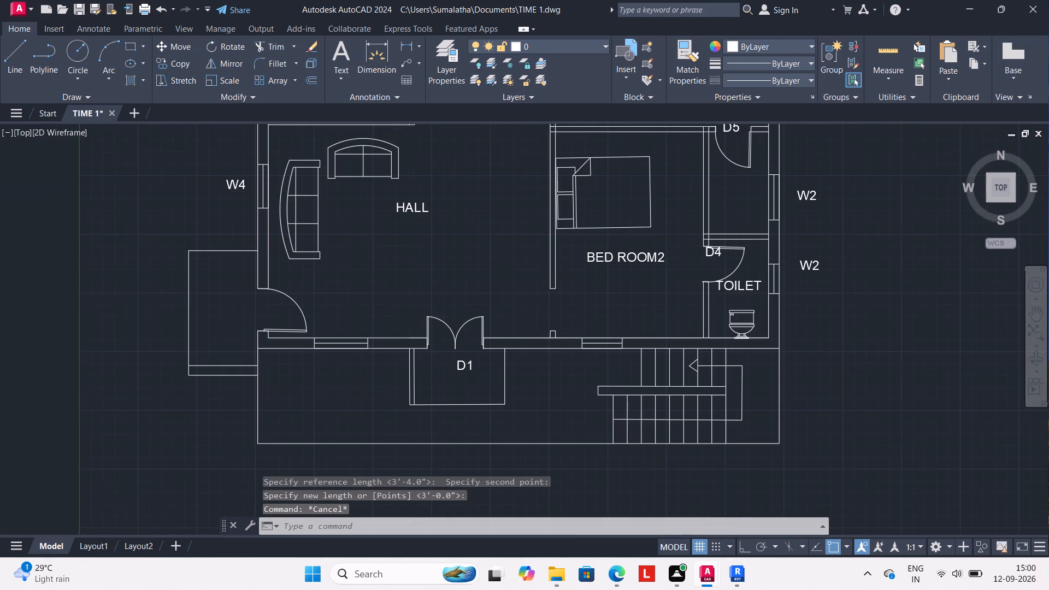
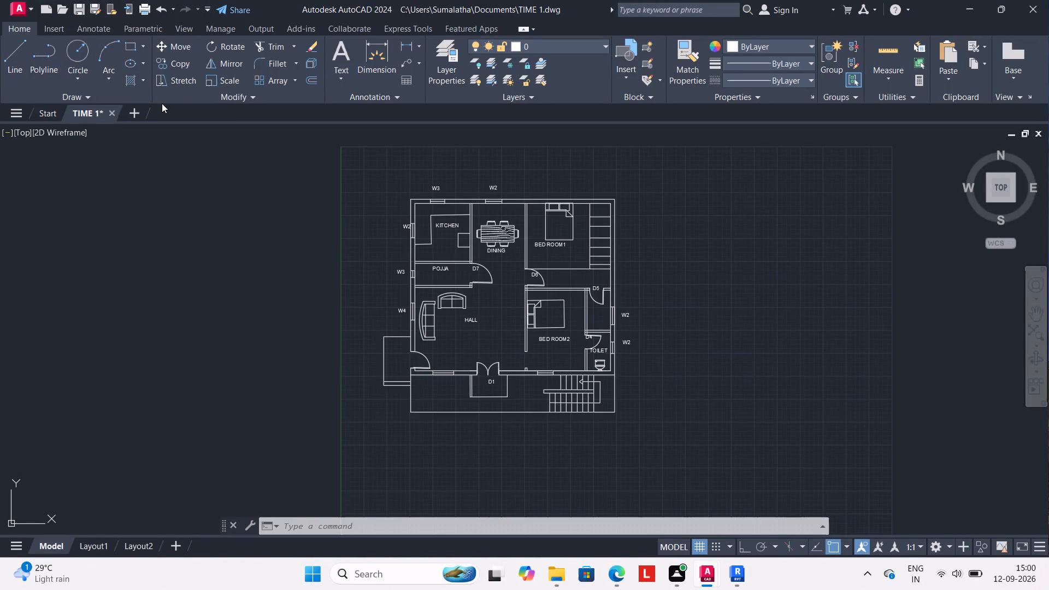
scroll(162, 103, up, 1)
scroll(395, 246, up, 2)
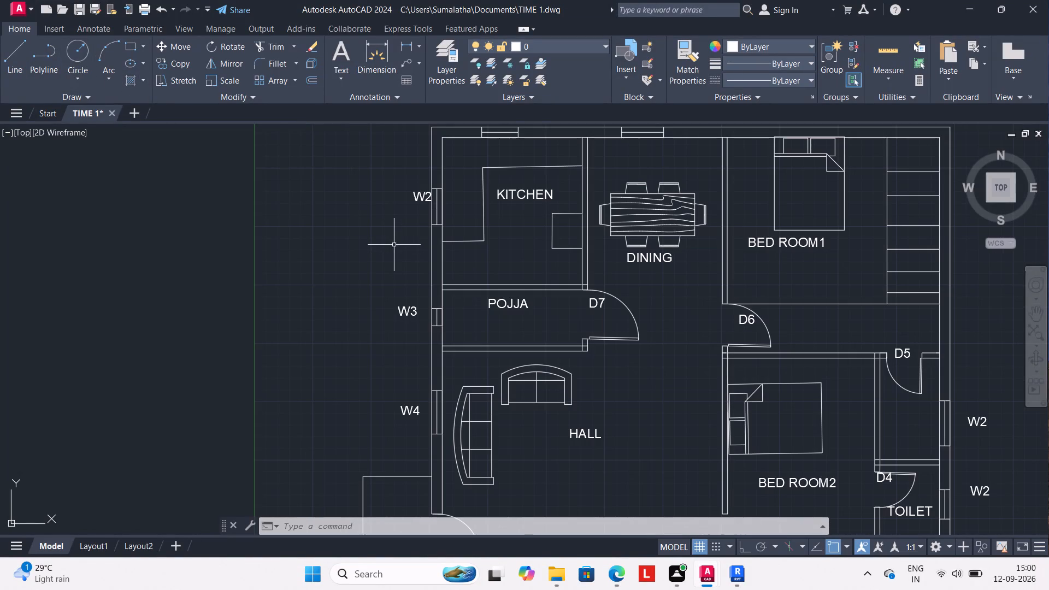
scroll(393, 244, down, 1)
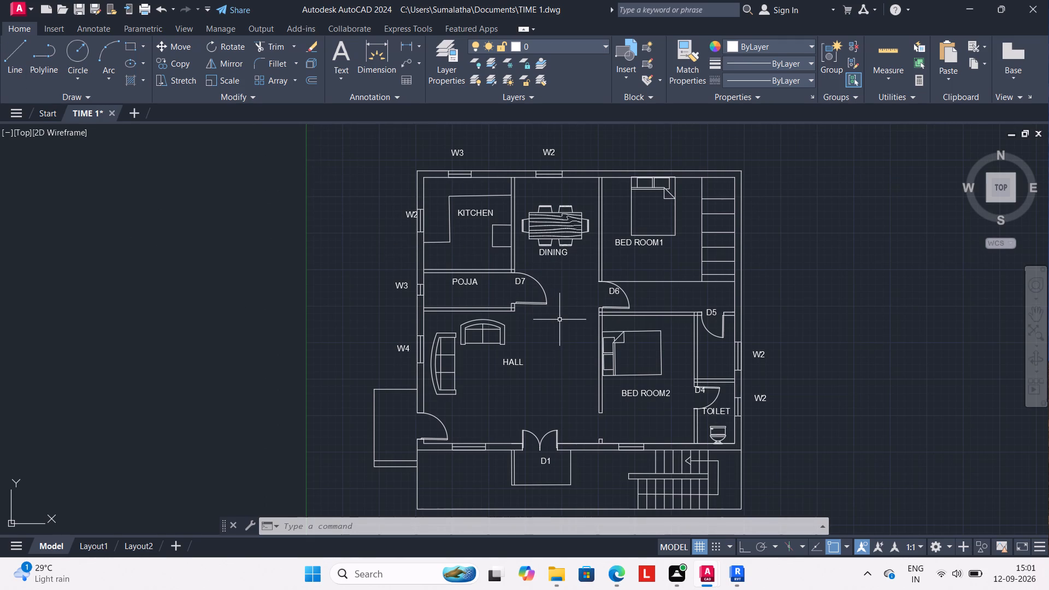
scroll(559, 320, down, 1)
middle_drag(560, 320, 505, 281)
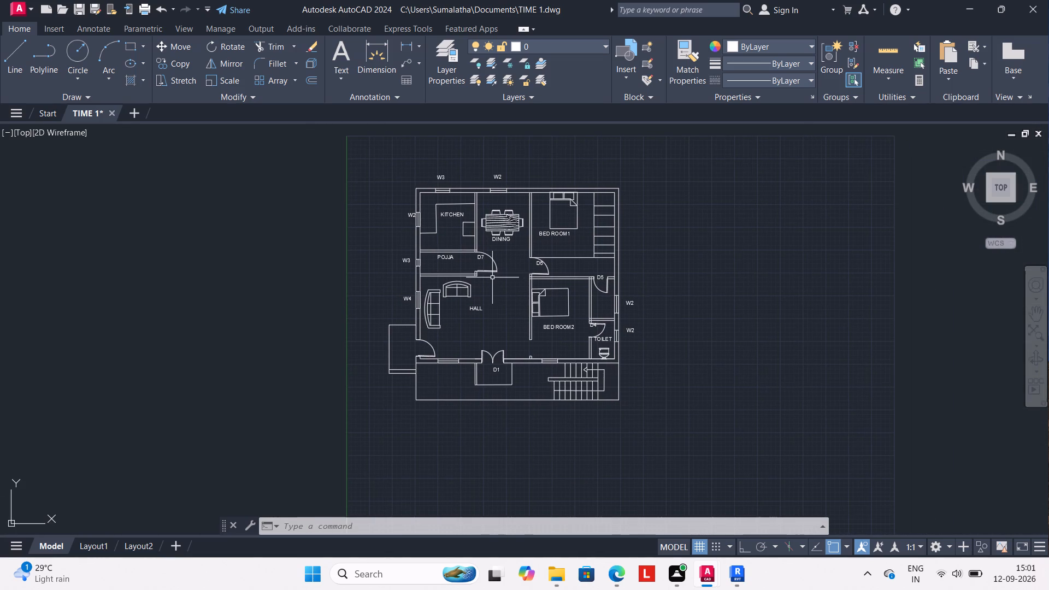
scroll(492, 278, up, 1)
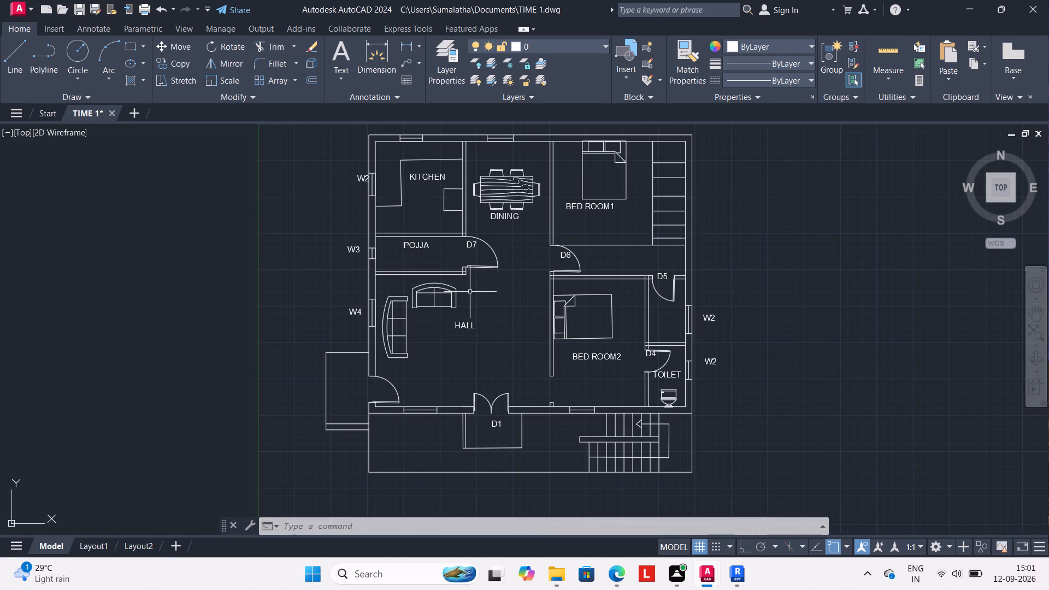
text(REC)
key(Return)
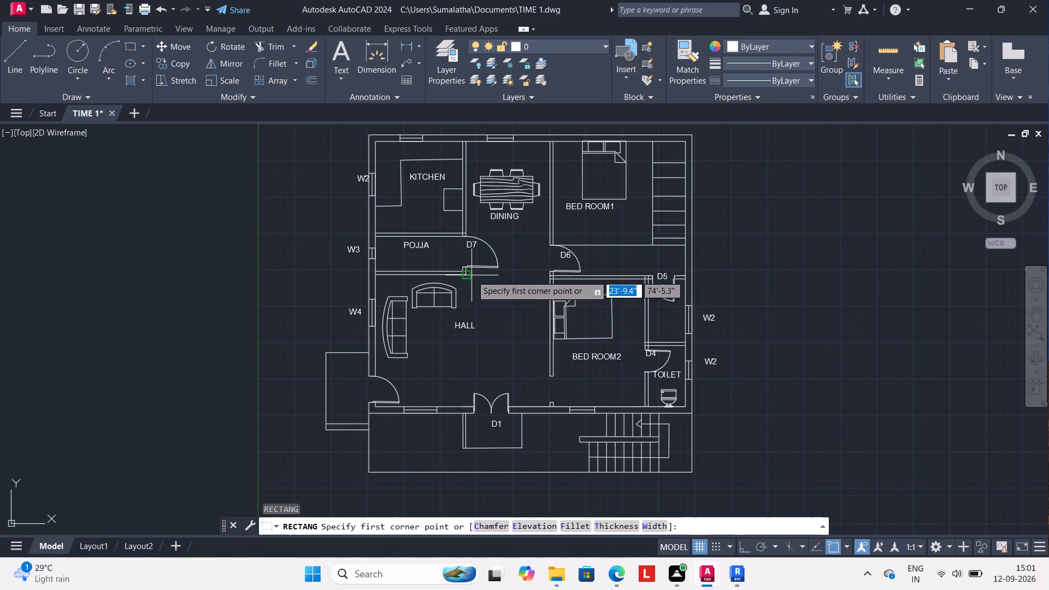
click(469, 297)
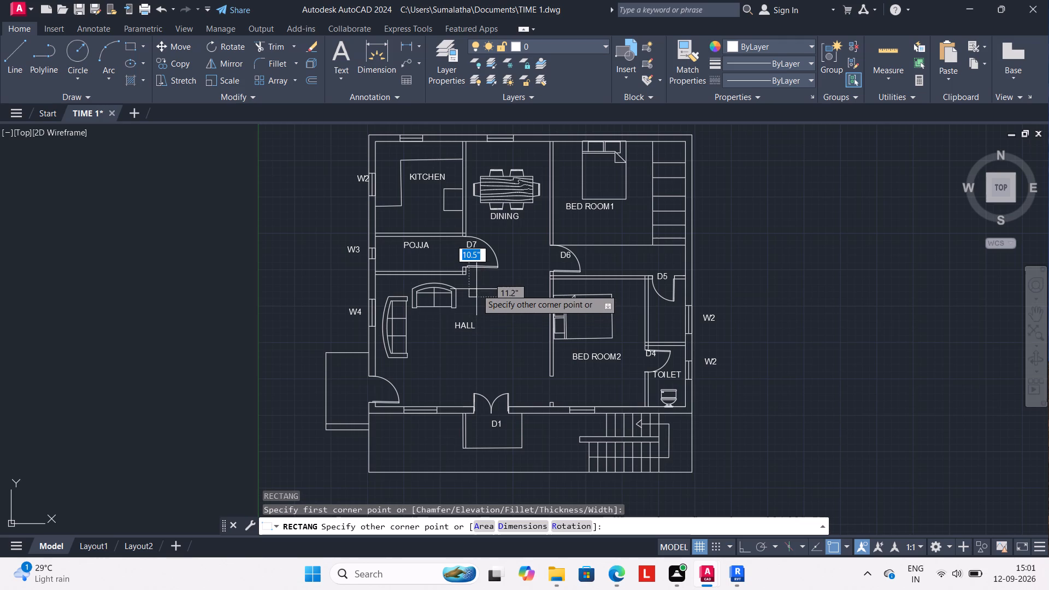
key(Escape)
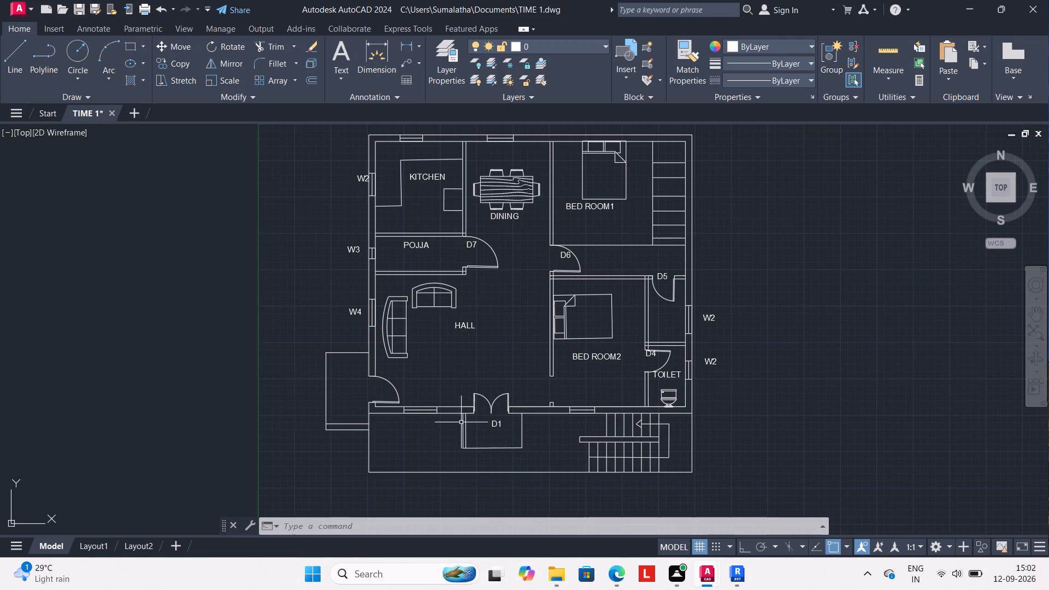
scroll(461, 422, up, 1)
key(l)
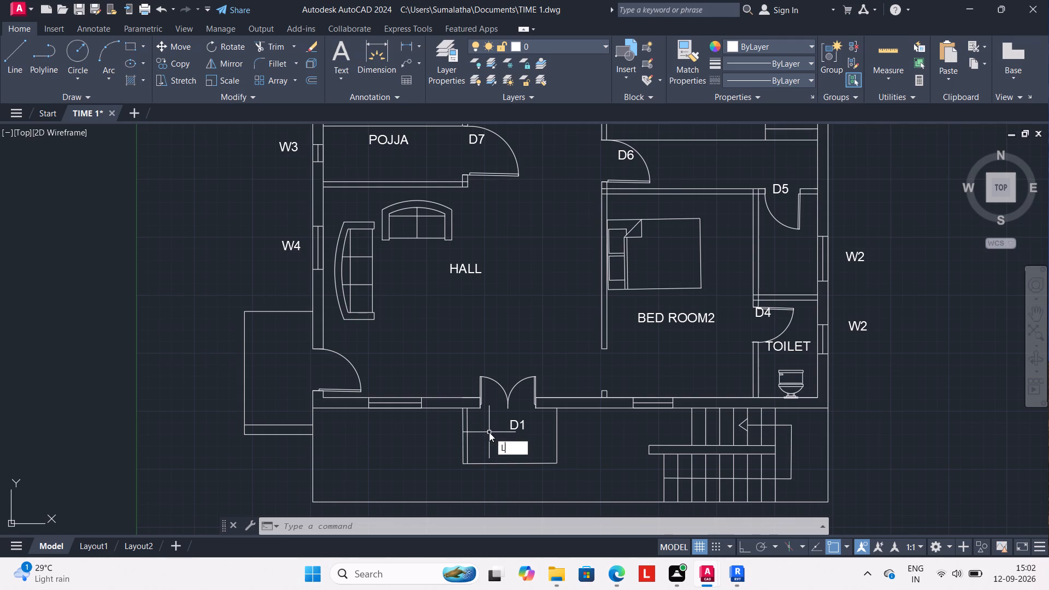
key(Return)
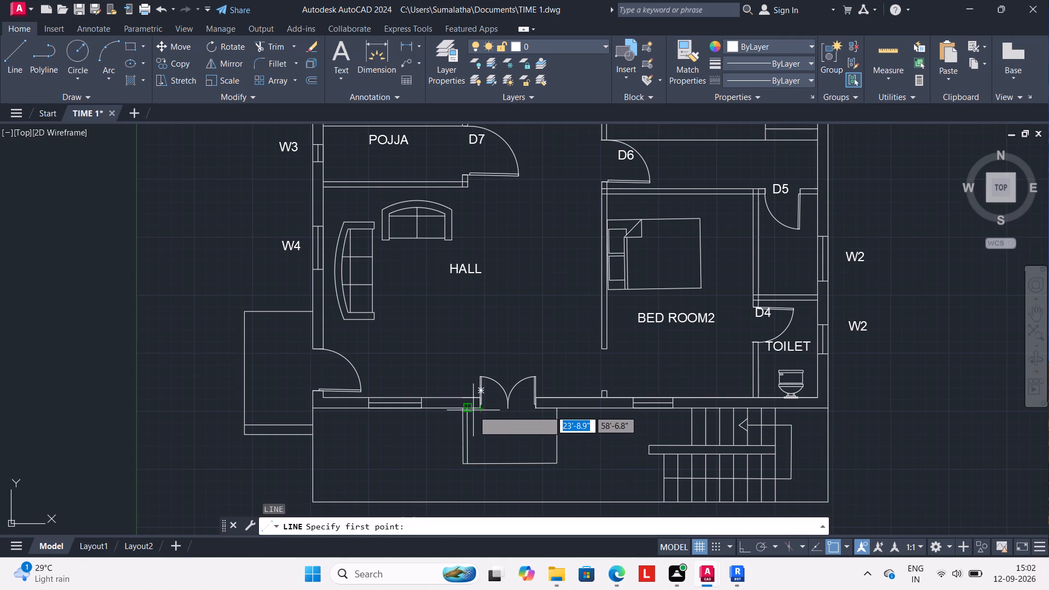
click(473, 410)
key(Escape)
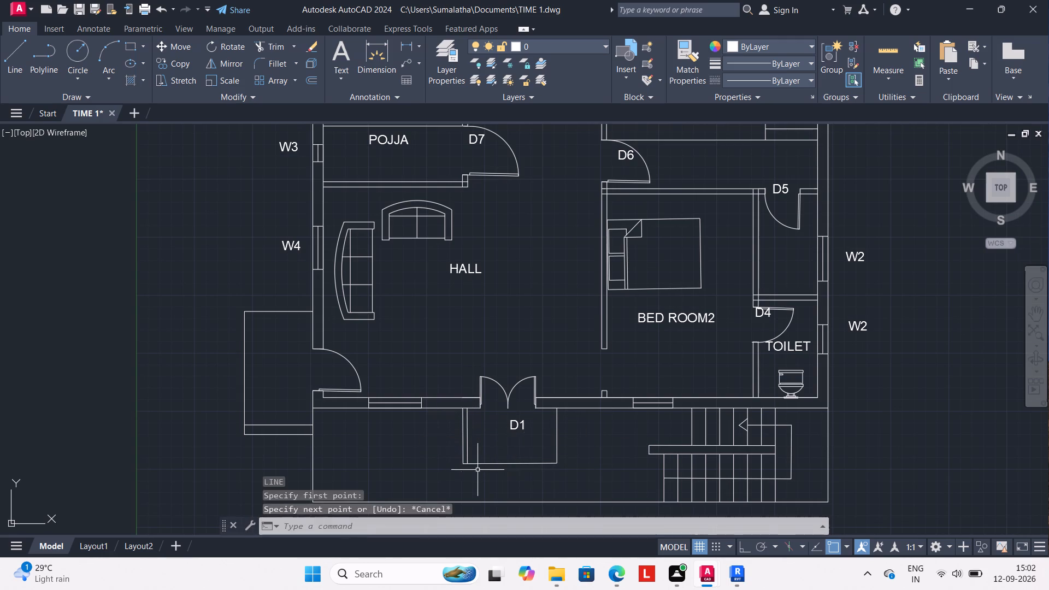
Draw another vertical step line about 4' long at the west side of the D1 entrance porch, from its south edge to the wall.
scroll(478, 460, up, 1)
key(l)
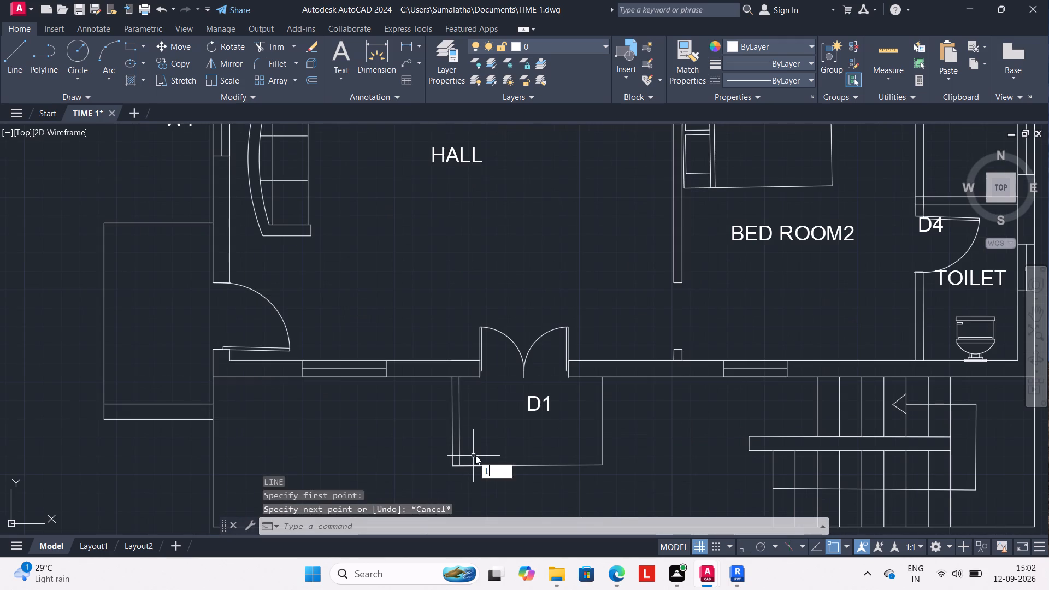
key(Return)
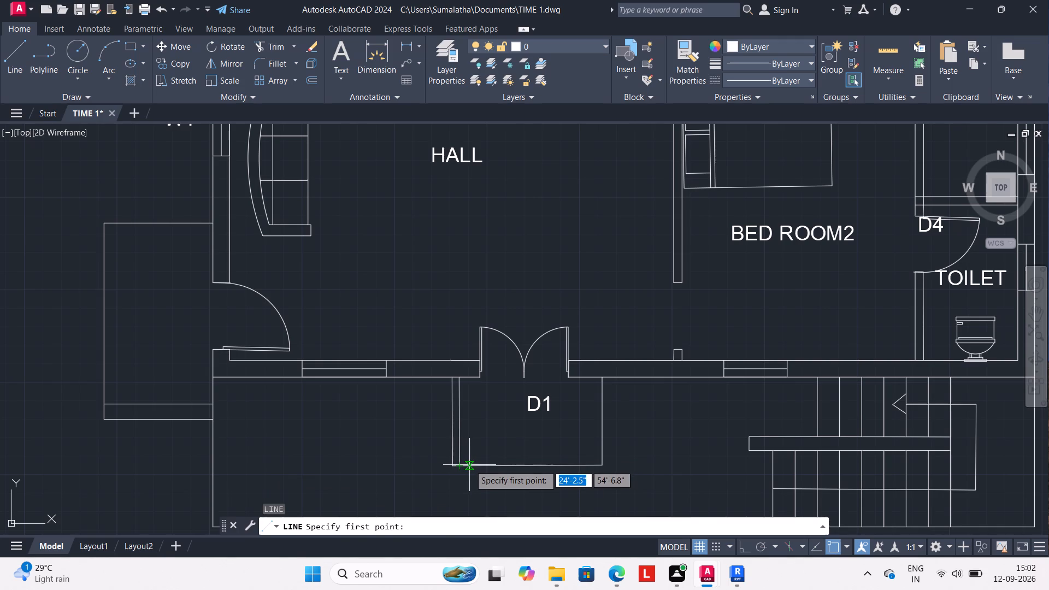
drag(469, 465, 472, 454)
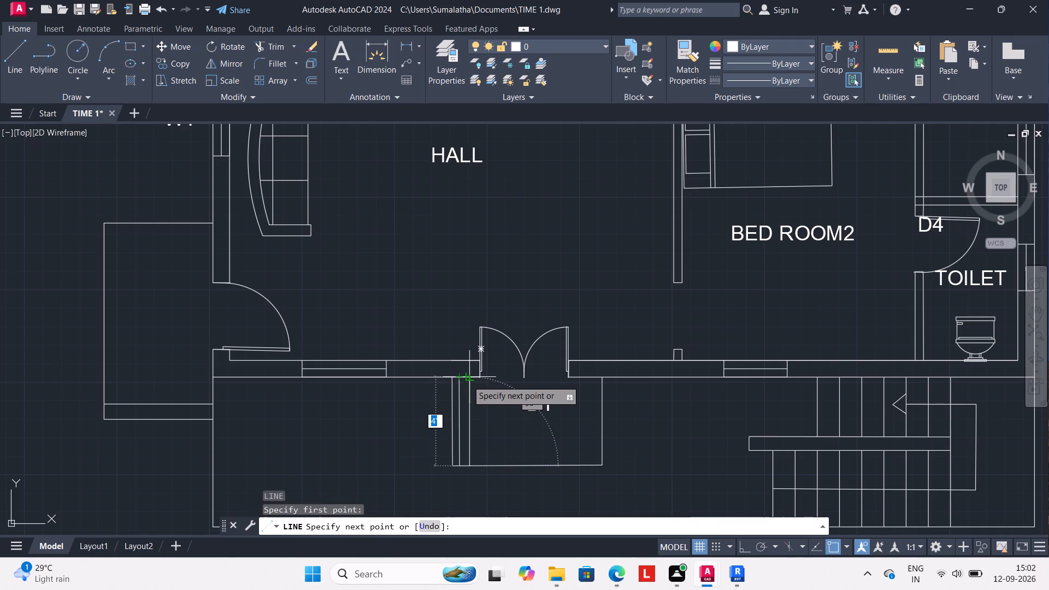
click(467, 380)
key(Escape)
Draw another horizontal step line about 4'-11" long across the side porch, just north of its existing step line, ending at the house wall.
scroll(431, 451, down, 1)
middle_drag(429, 451, 712, 440)
scroll(516, 382, up, 1)
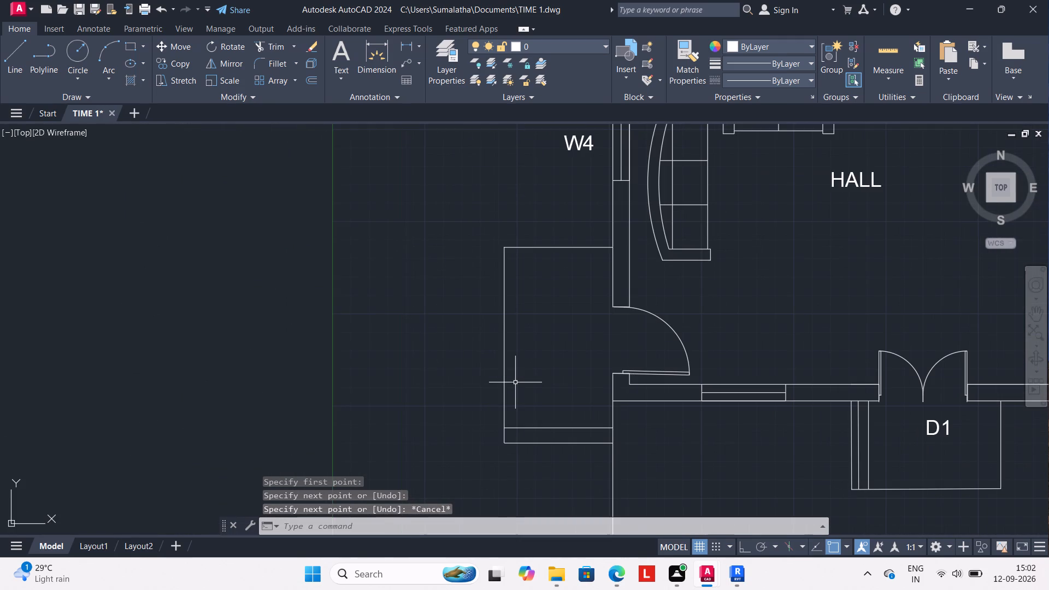
key(l)
key(Return)
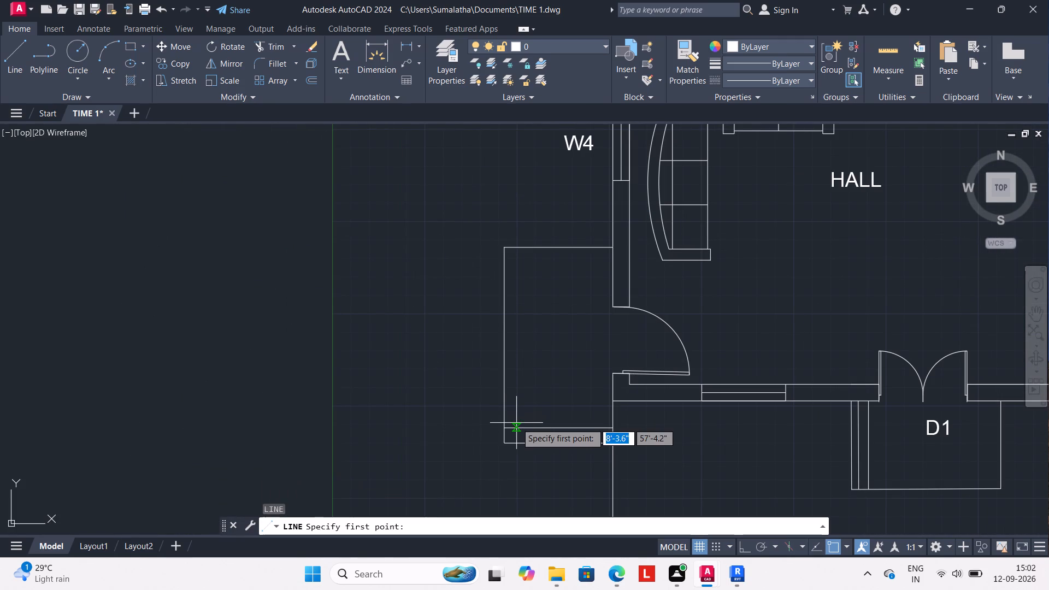
drag(505, 417, 517, 417)
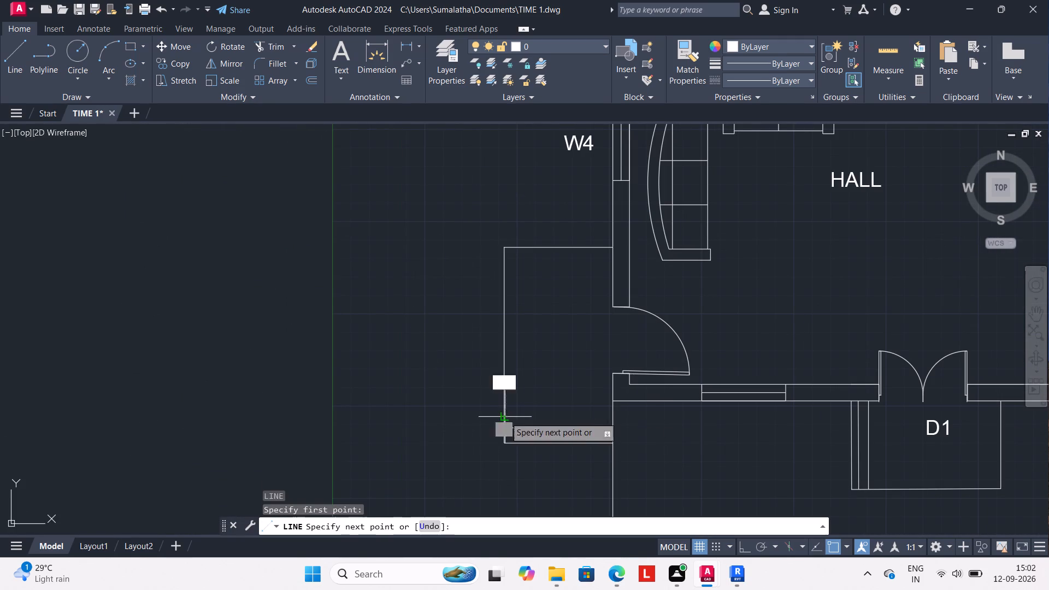
drag(517, 417, 552, 417)
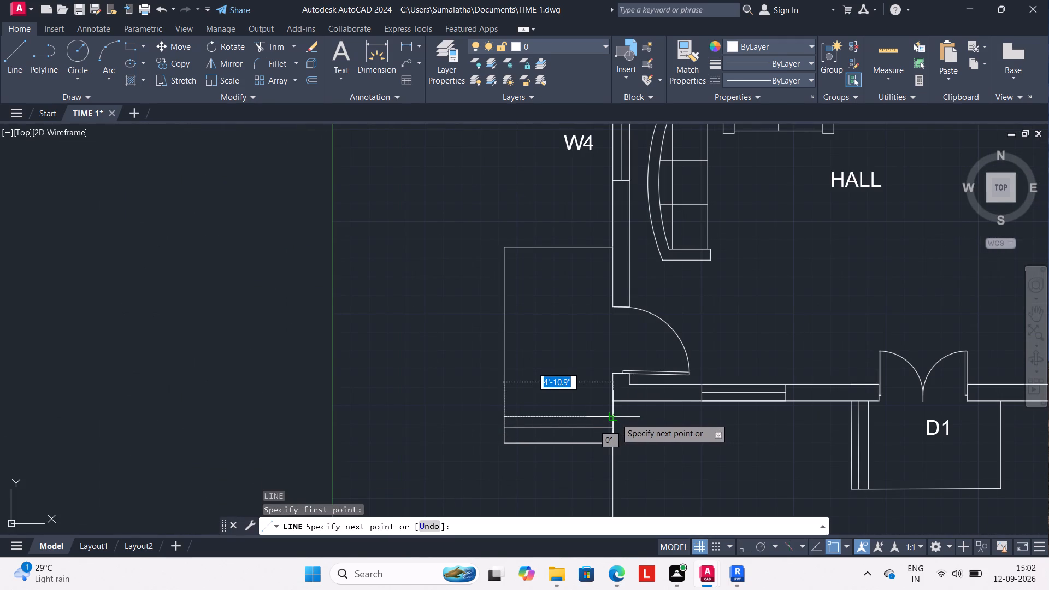
click(616, 418)
key(Escape)
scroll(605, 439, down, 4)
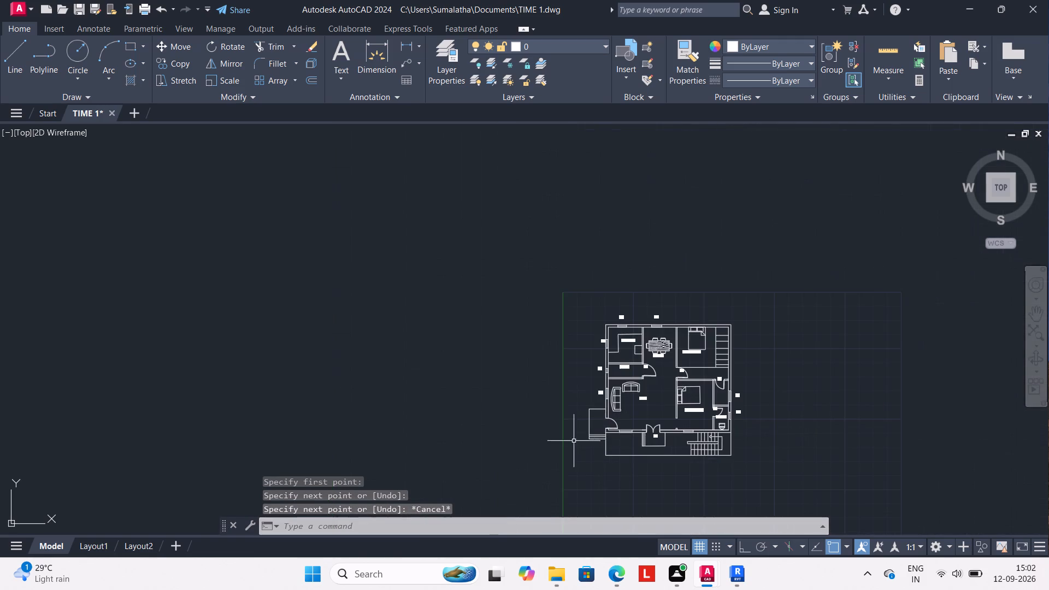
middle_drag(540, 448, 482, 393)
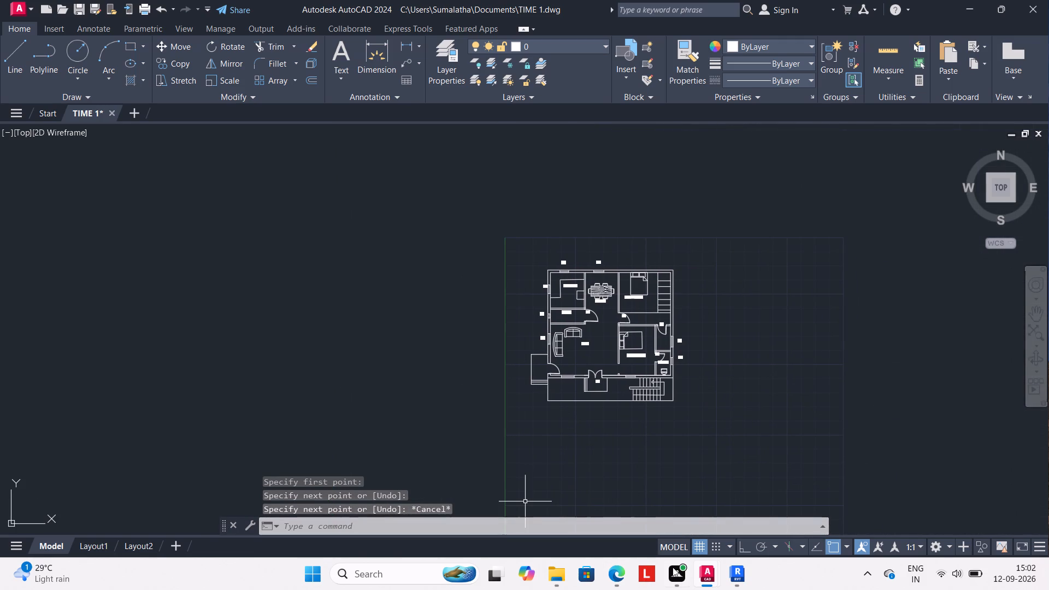
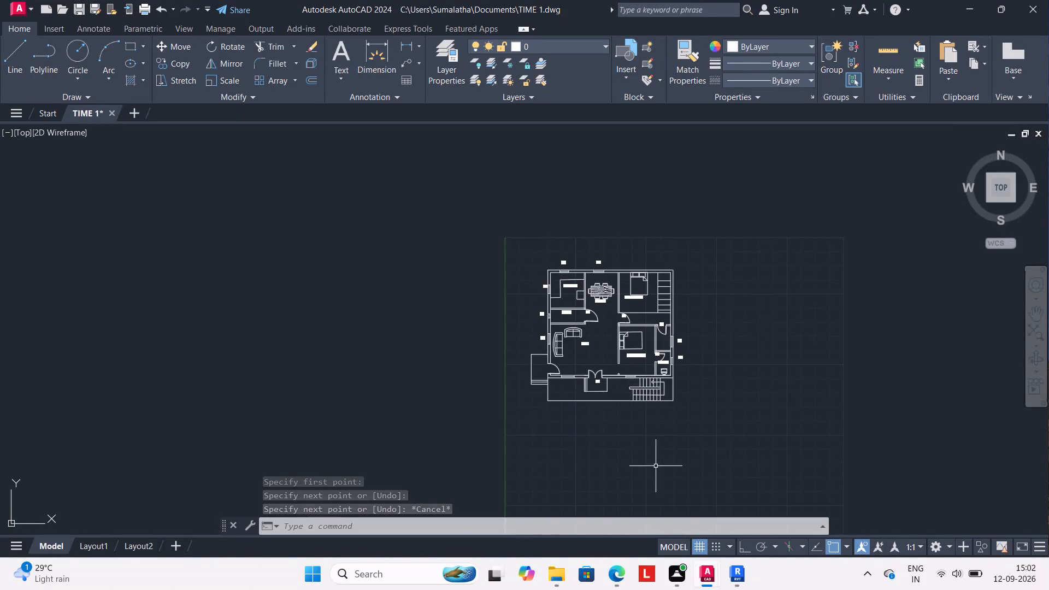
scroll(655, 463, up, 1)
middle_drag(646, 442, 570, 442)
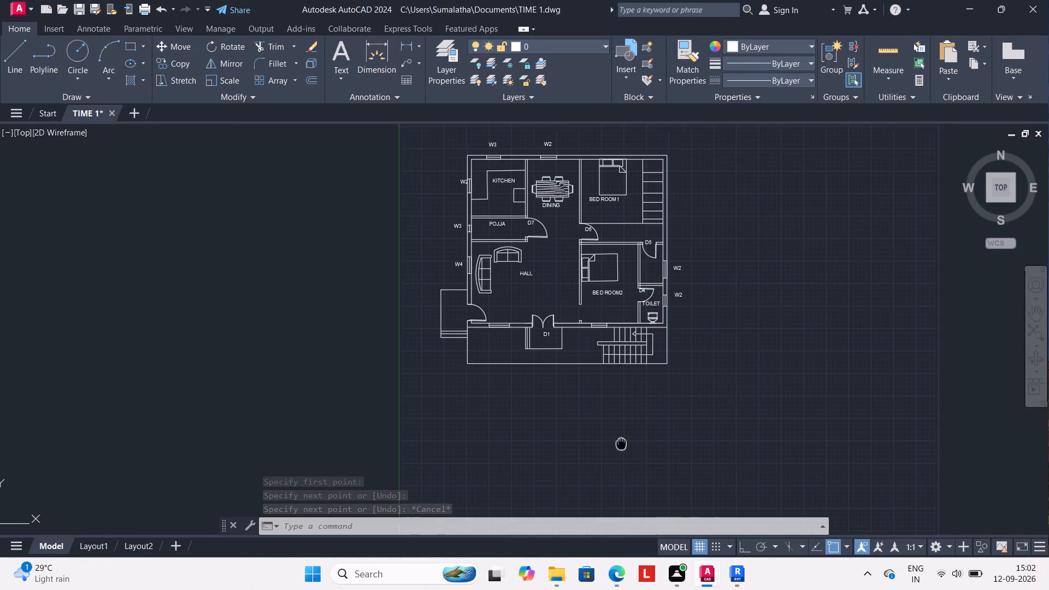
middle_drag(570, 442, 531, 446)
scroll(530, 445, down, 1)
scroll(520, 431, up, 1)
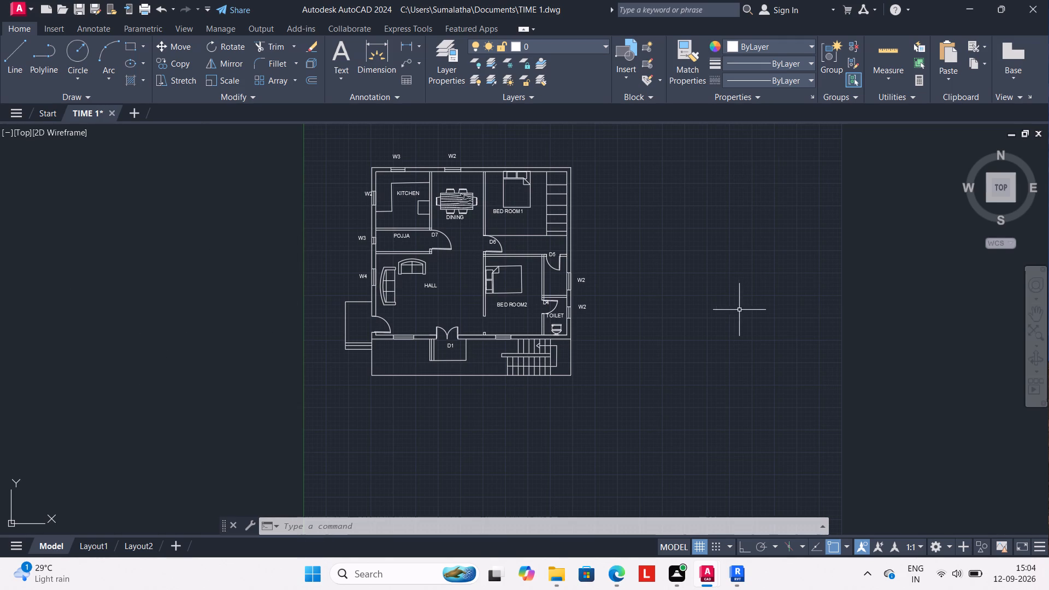
Check the text height of the Standard text style in the Text Style settings.
text(ST)
key(Return)
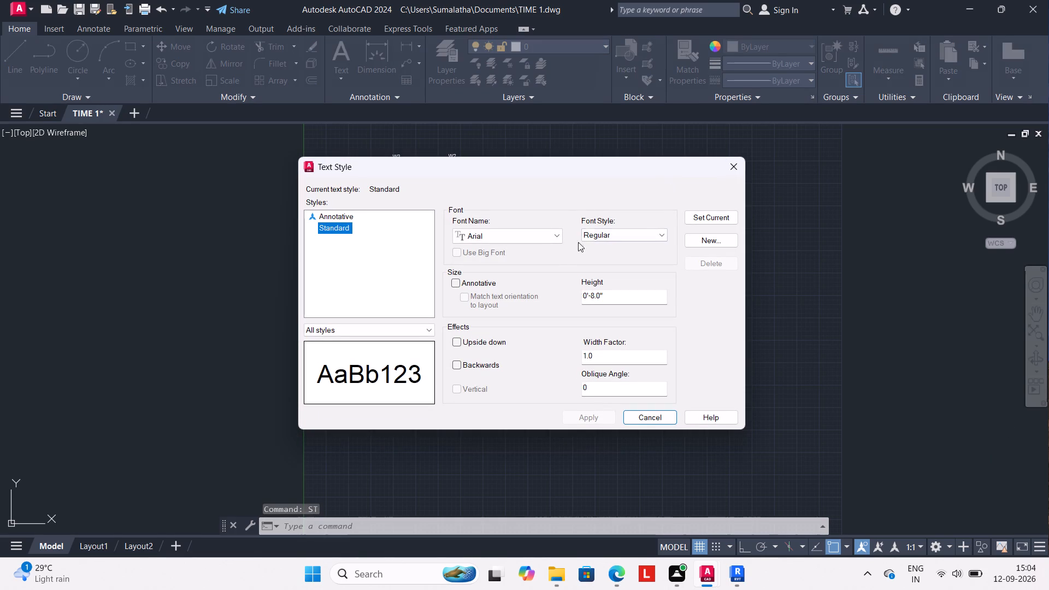
click(606, 296)
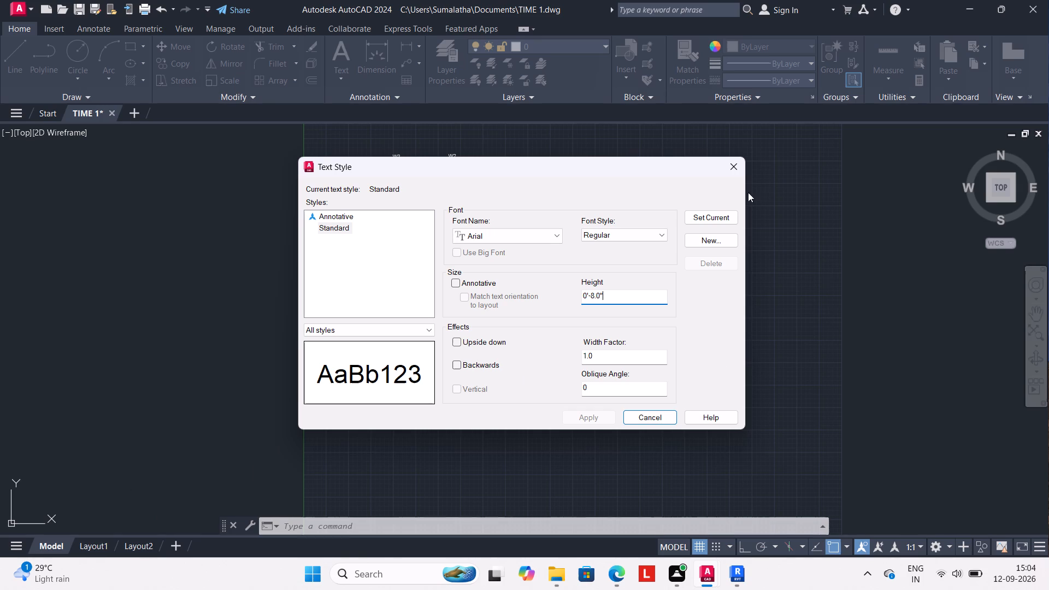
click(739, 172)
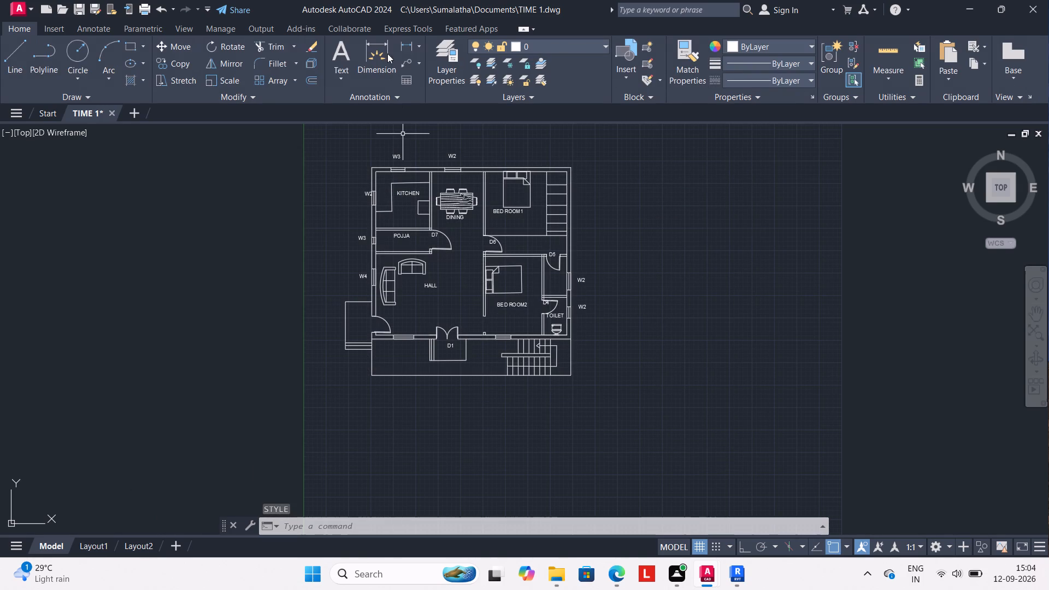
Add a linear dimension for the overall house width between the outer corners, placed north of the north wall.
click(405, 40)
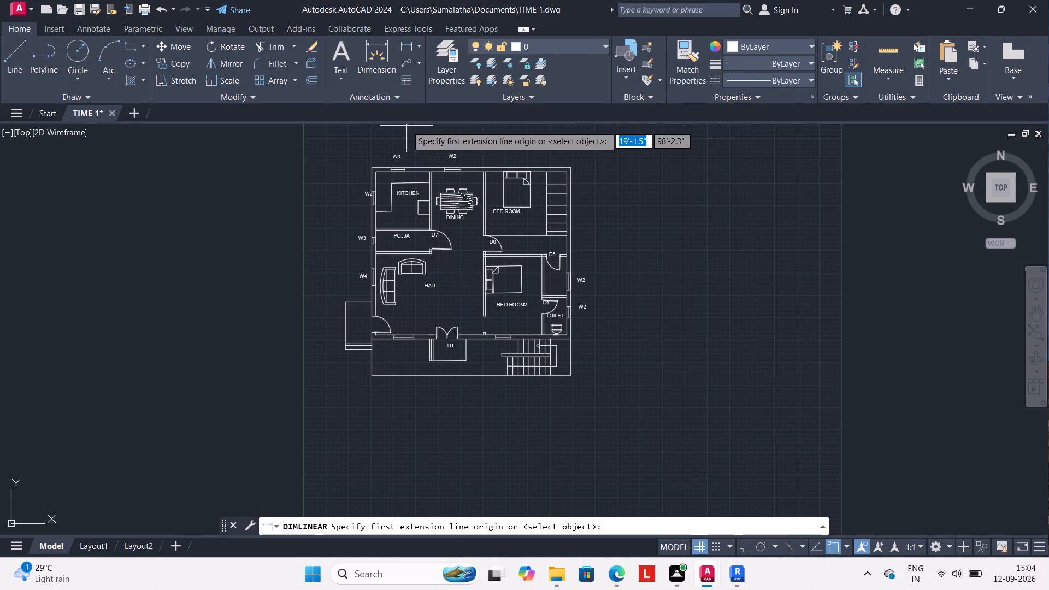
scroll(406, 126, up, 2)
drag(313, 236, 314, 235)
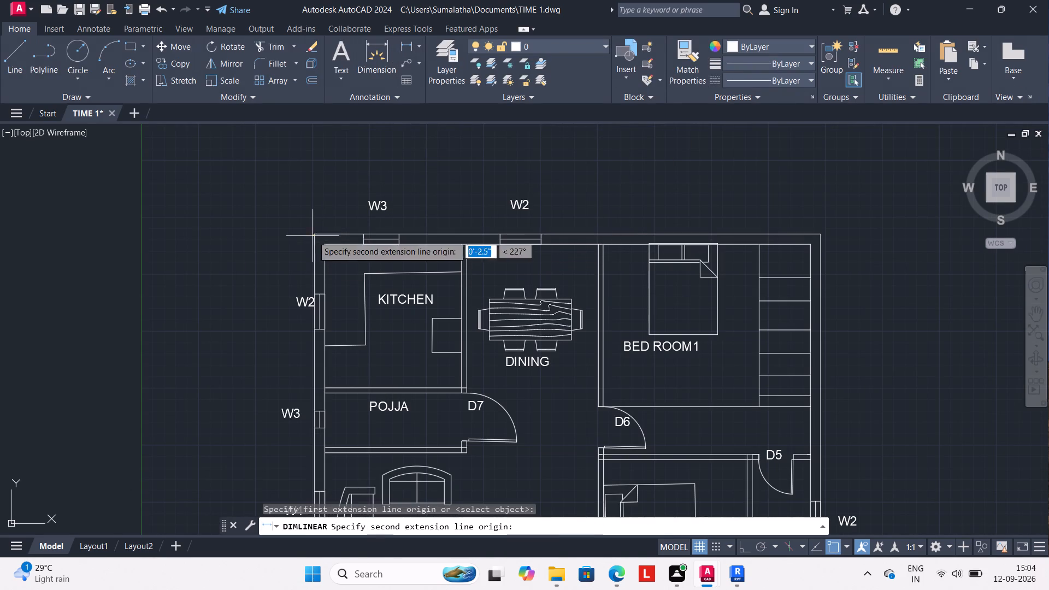
drag(314, 235, 321, 234)
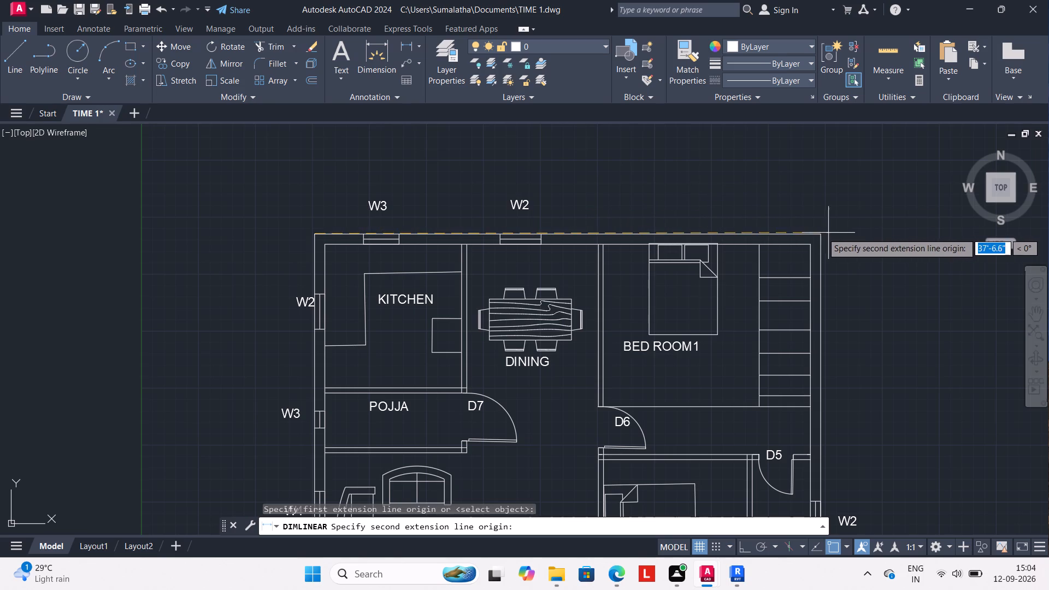
drag(821, 233, 816, 220)
click(809, 203)
Add a vertical linear dimension west of the plan from the outer northwest corner to the south edge of the front veranda.
scroll(806, 261, down, 1)
middle_drag(832, 303, 808, 261)
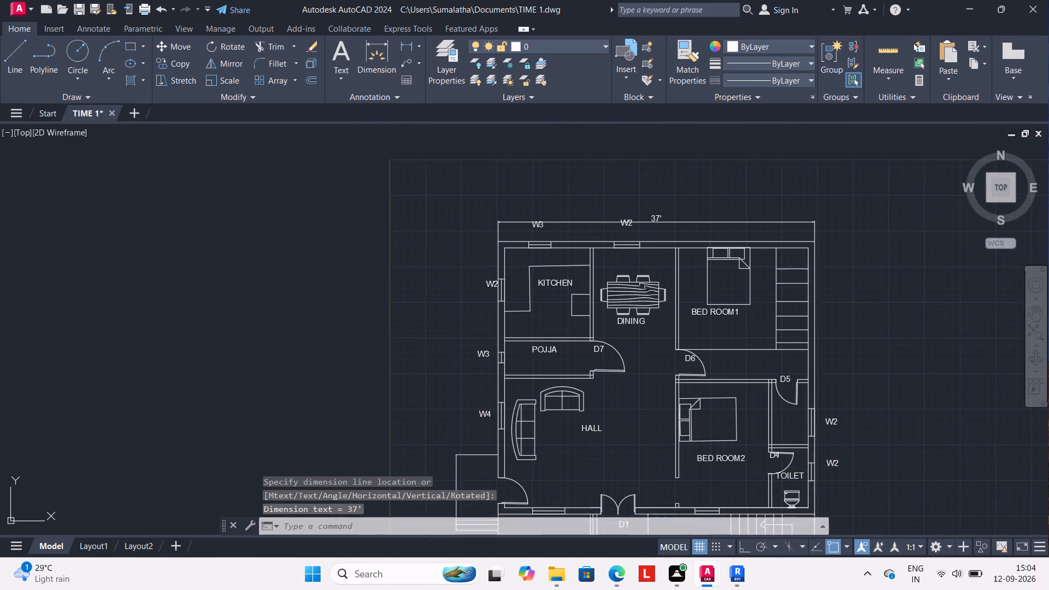
middle_drag(808, 261, 790, 211)
click(401, 45)
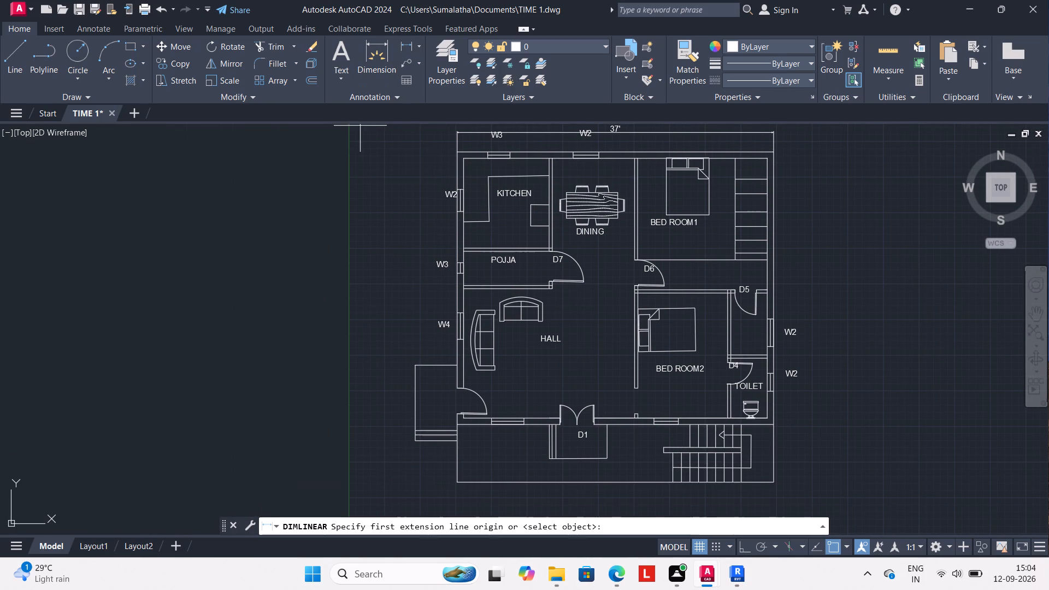
middle_drag(404, 271, 409, 256)
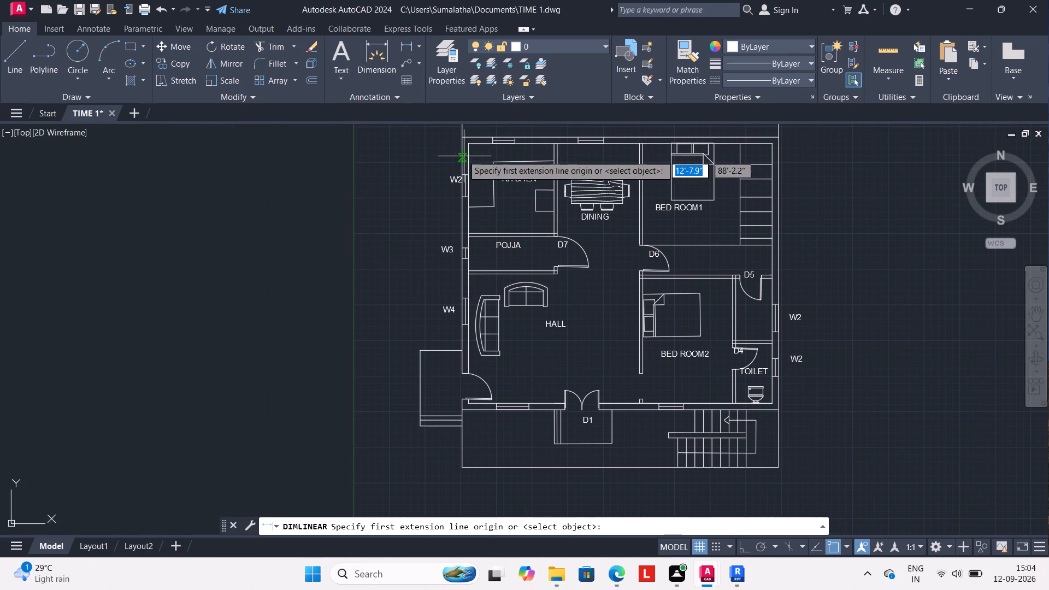
click(459, 139)
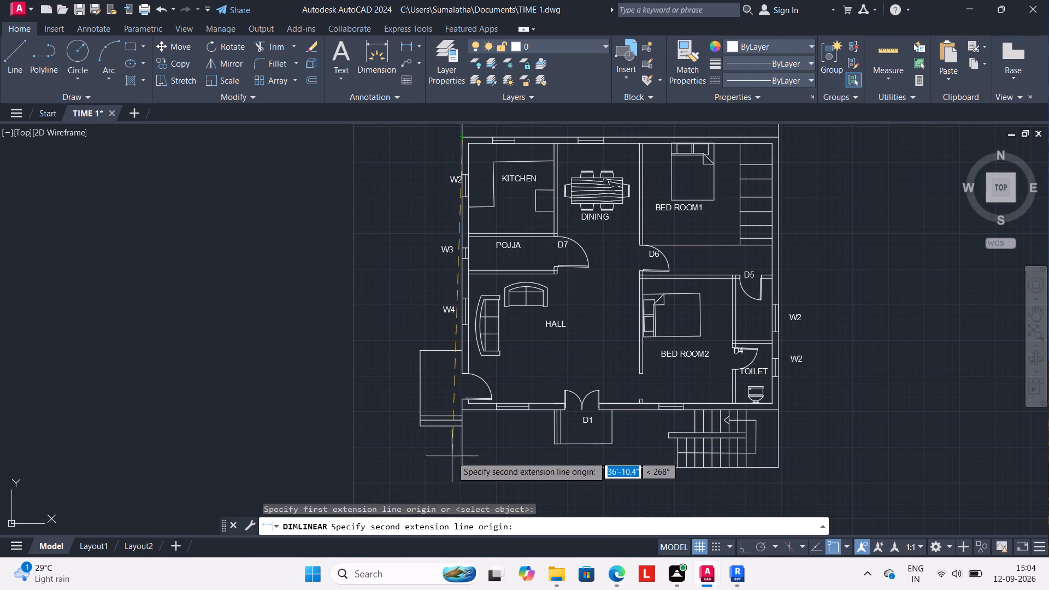
click(459, 466)
click(428, 469)
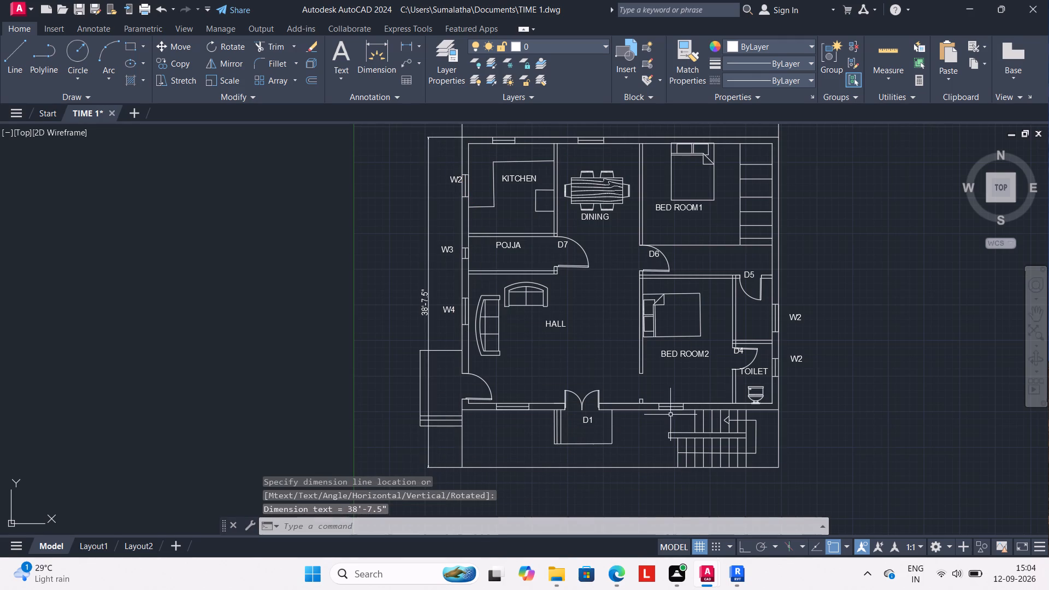
key(Escape)
scroll(850, 416, down, 1)
middle_drag(850, 416, 771, 414)
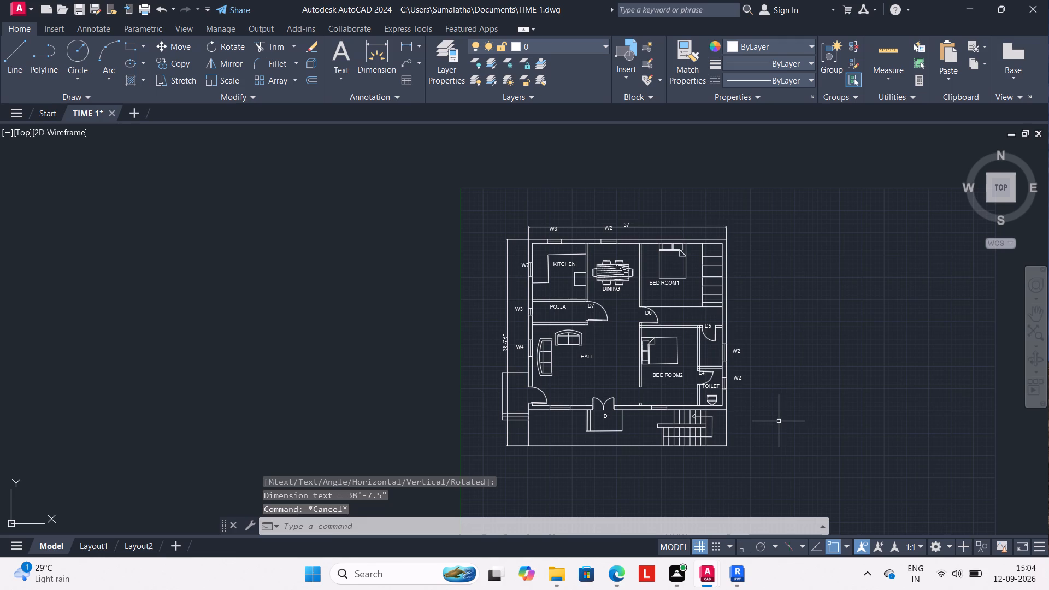
key(Escape)
key(Escape)
key(Escape)
key(Escape)
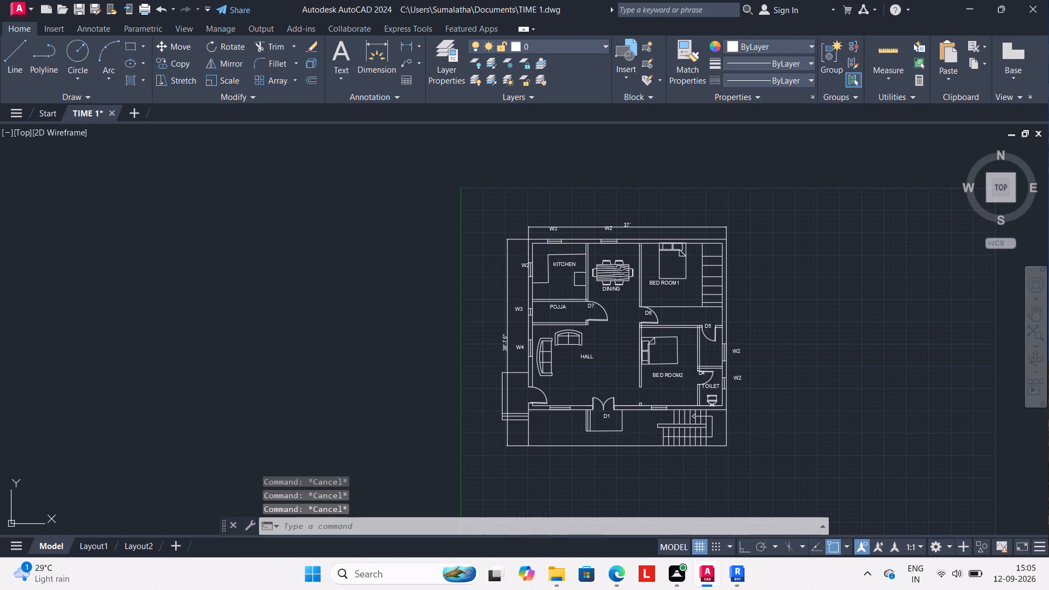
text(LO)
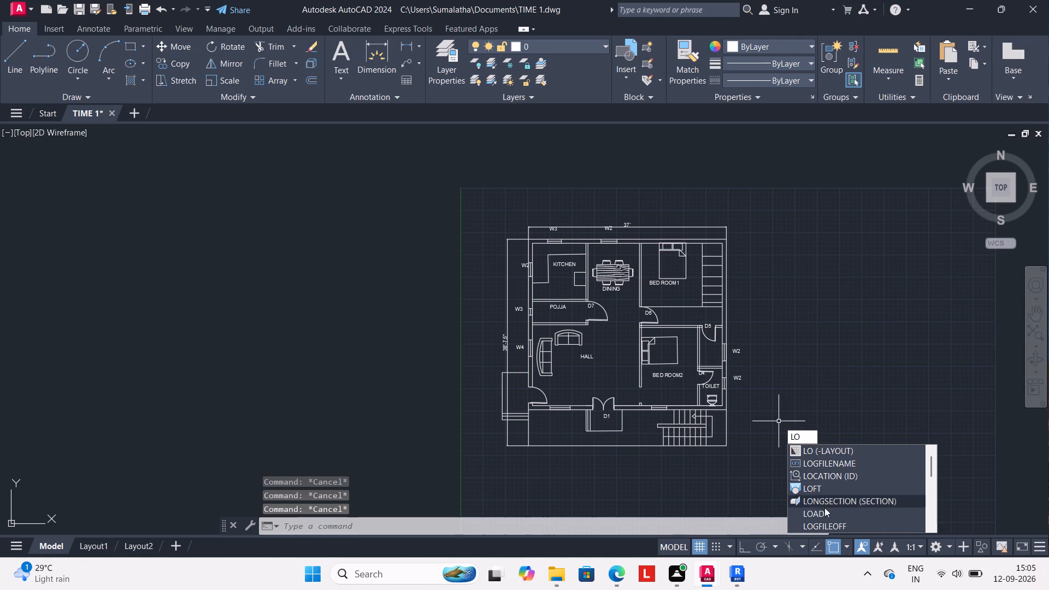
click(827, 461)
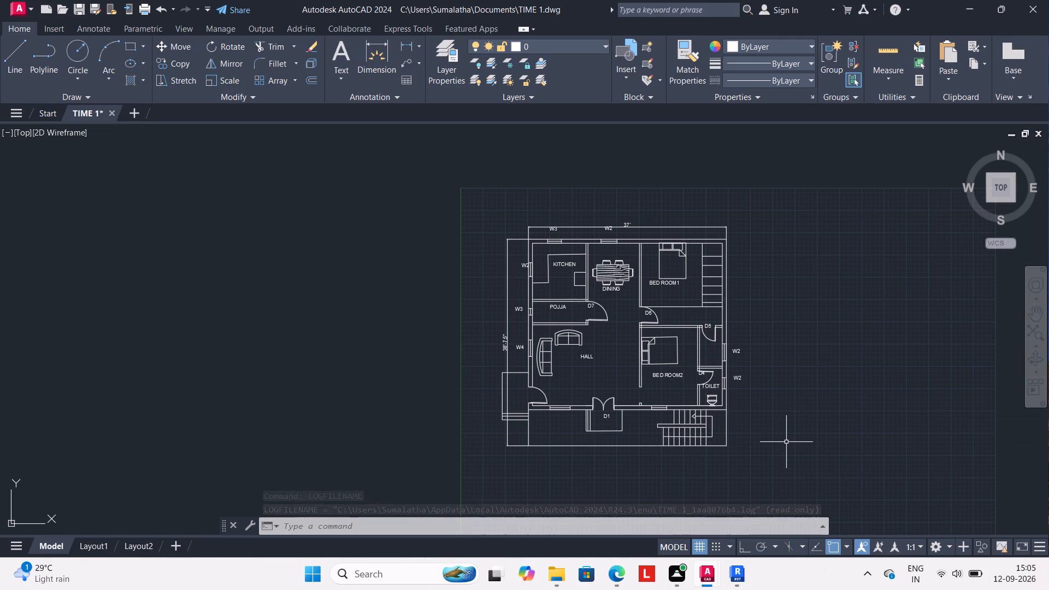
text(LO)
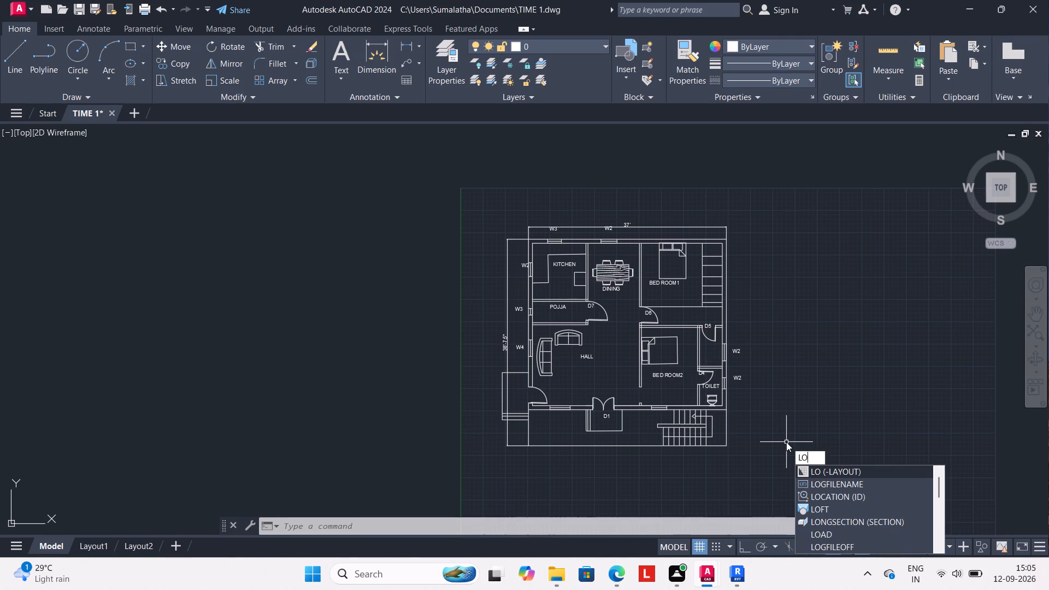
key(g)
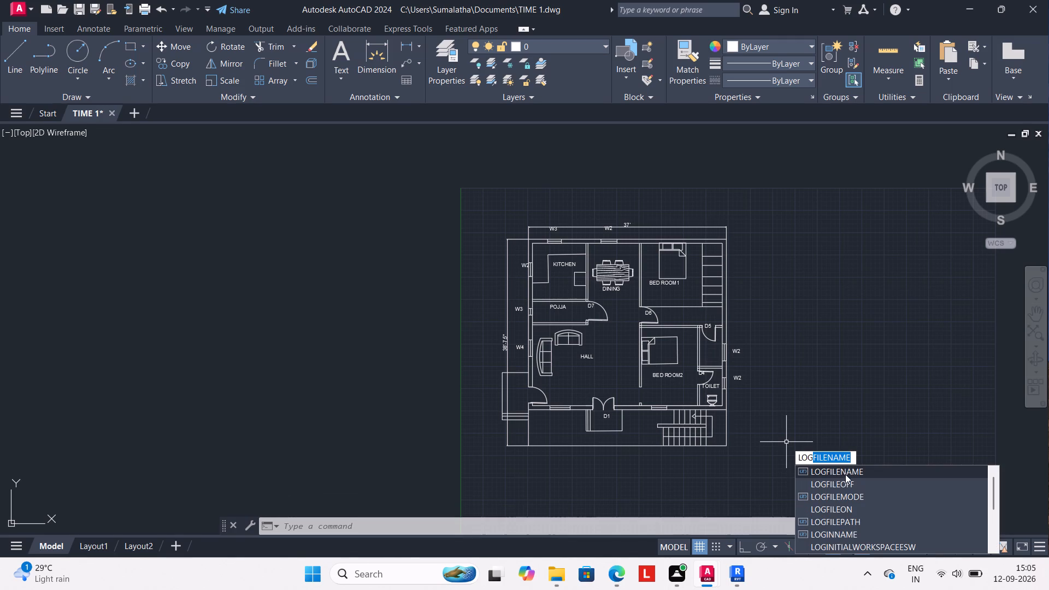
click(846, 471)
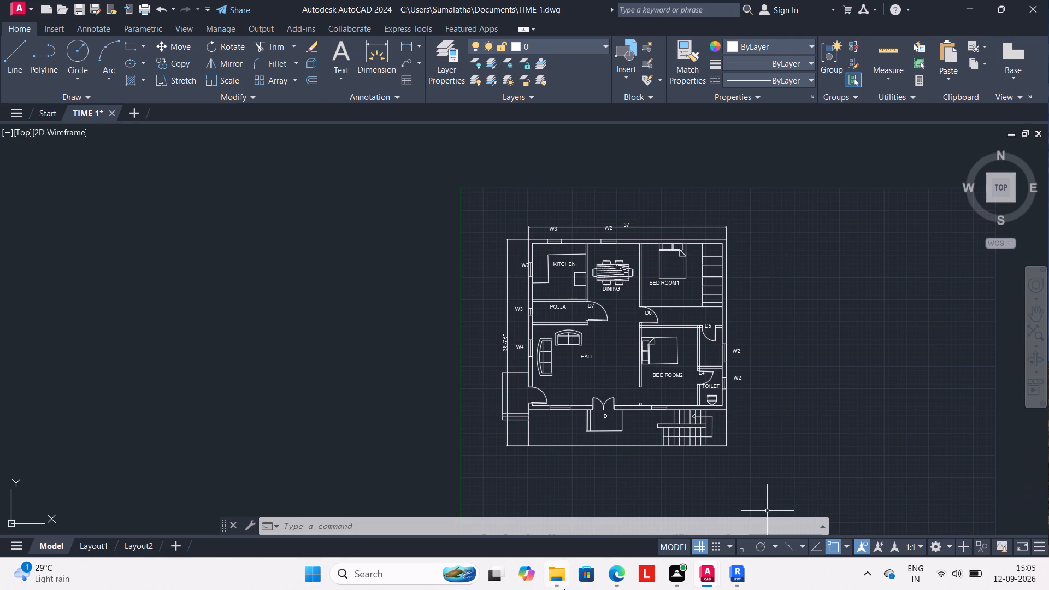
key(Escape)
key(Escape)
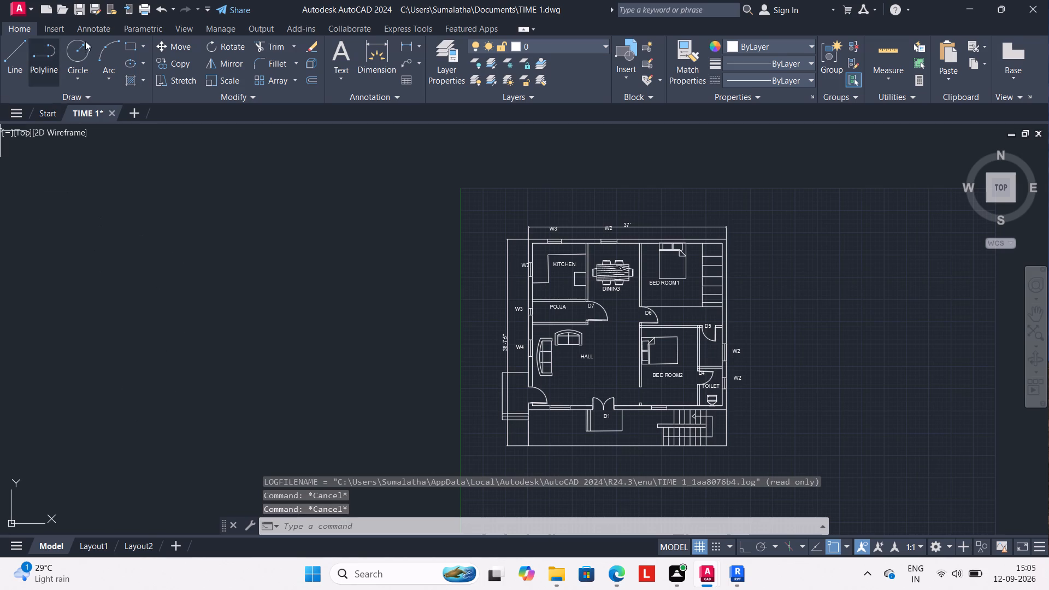
Save the drawing as TIME 1 in Documents, replacing the existing file.
click(15, 9)
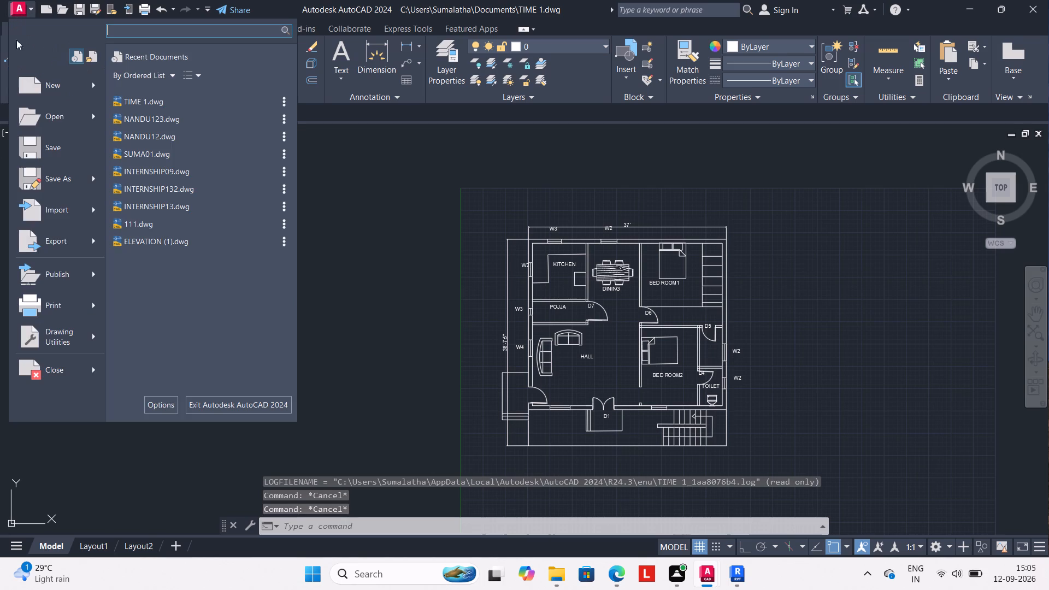
click(54, 178)
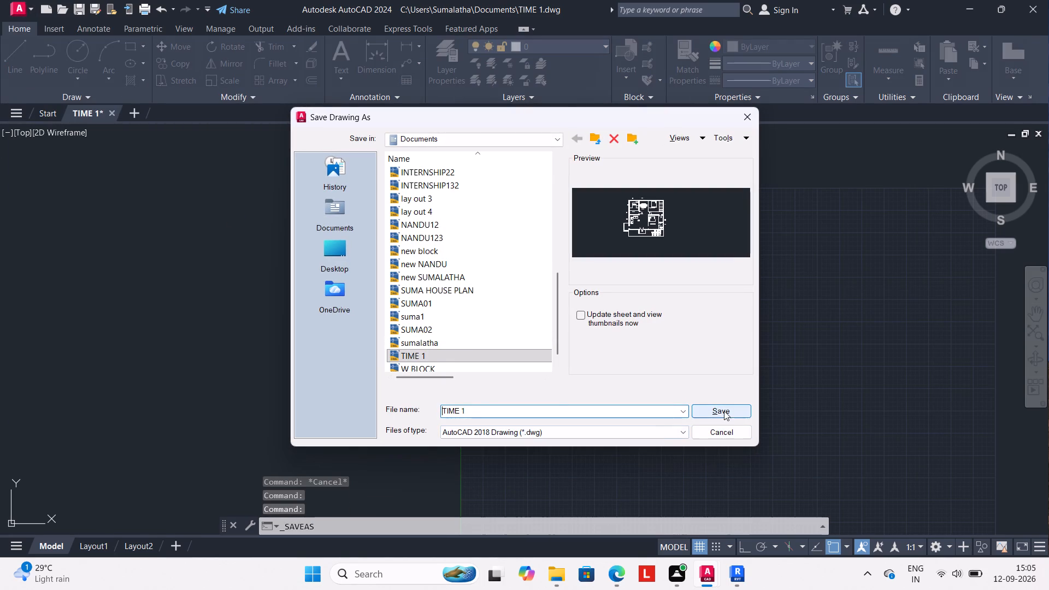
click(724, 411)
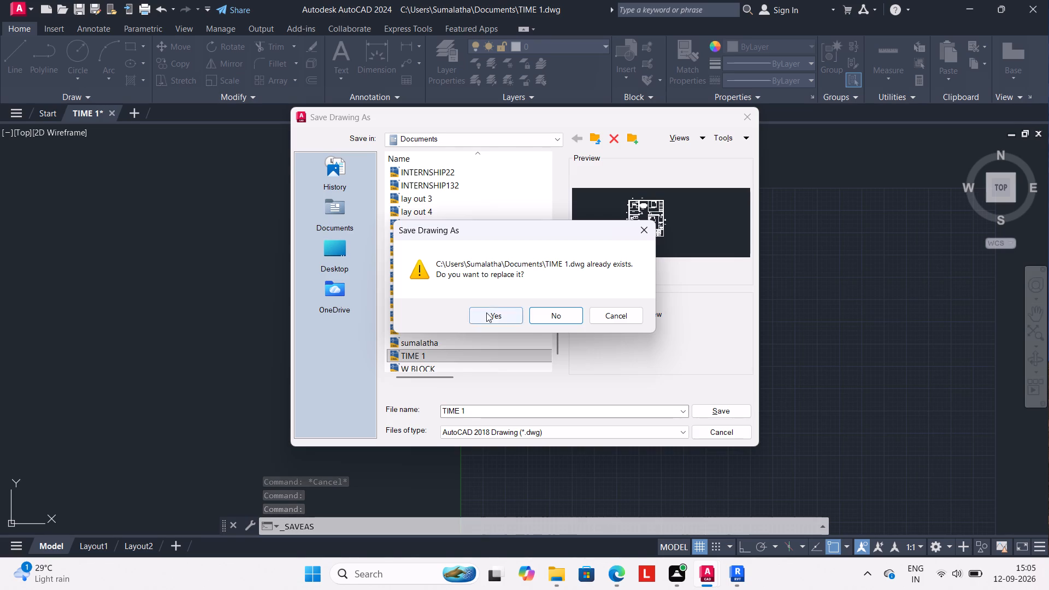
click(486, 312)
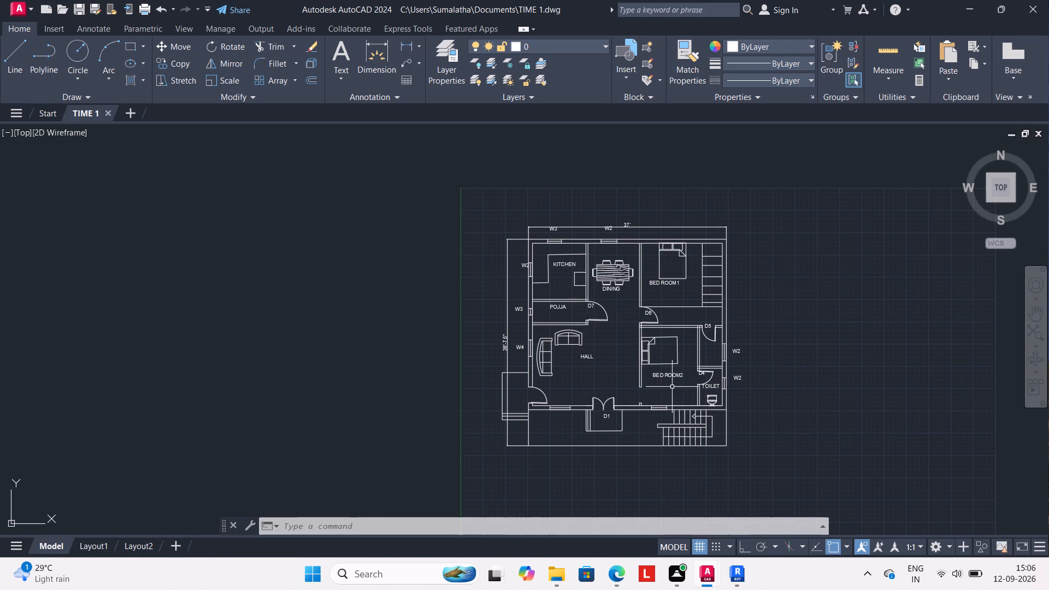
Copy the D7 door into the open doorway at the south end of the wall between HALL and BED ROOM2.
scroll(663, 406, up, 2)
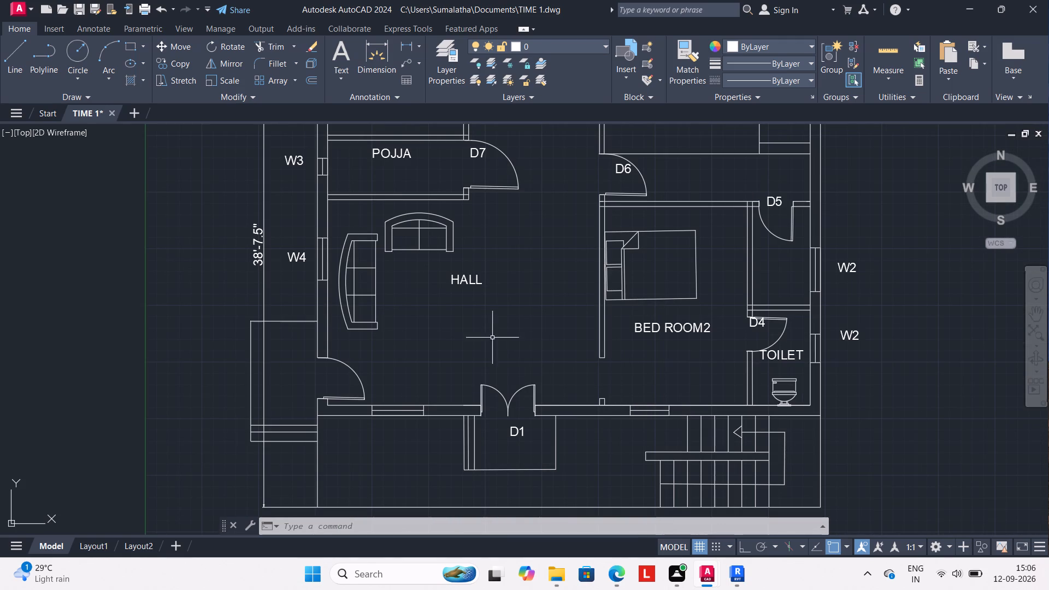
scroll(482, 333, down, 1)
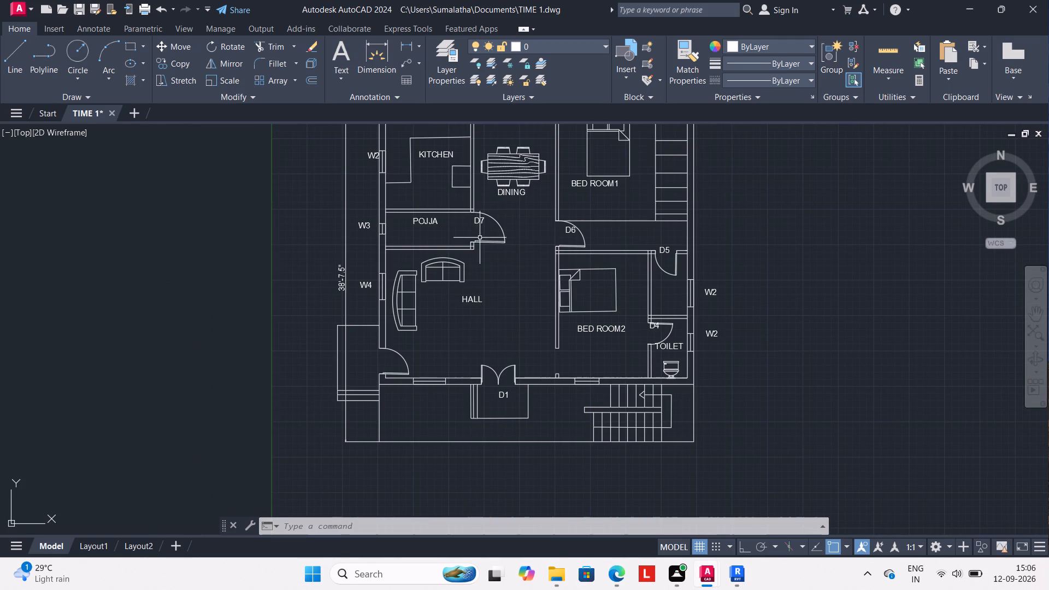
click(484, 241)
text(CO)
key(Return)
click(484, 243)
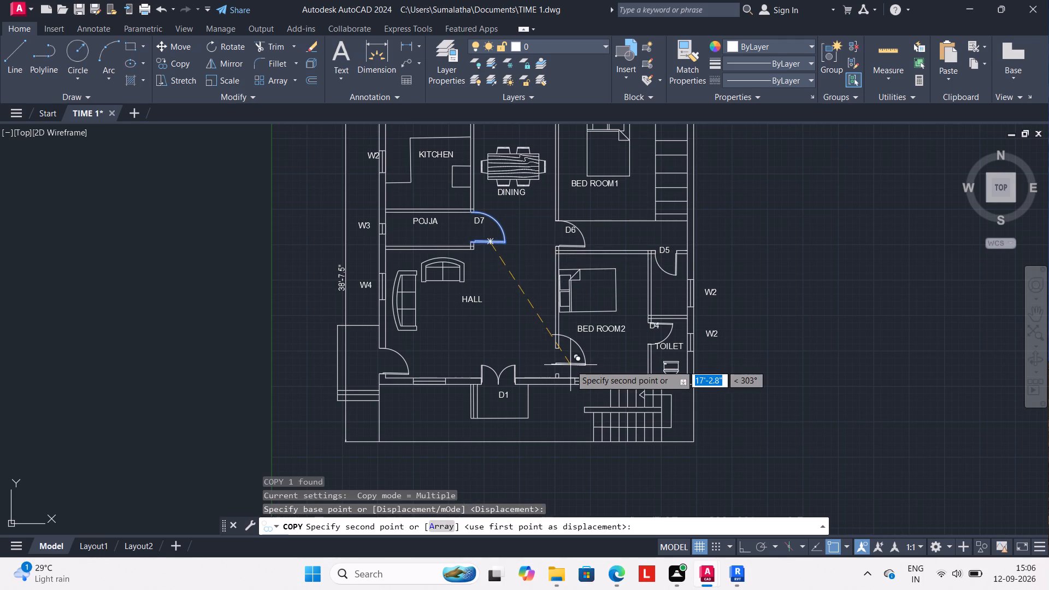
scroll(570, 364, up, 1)
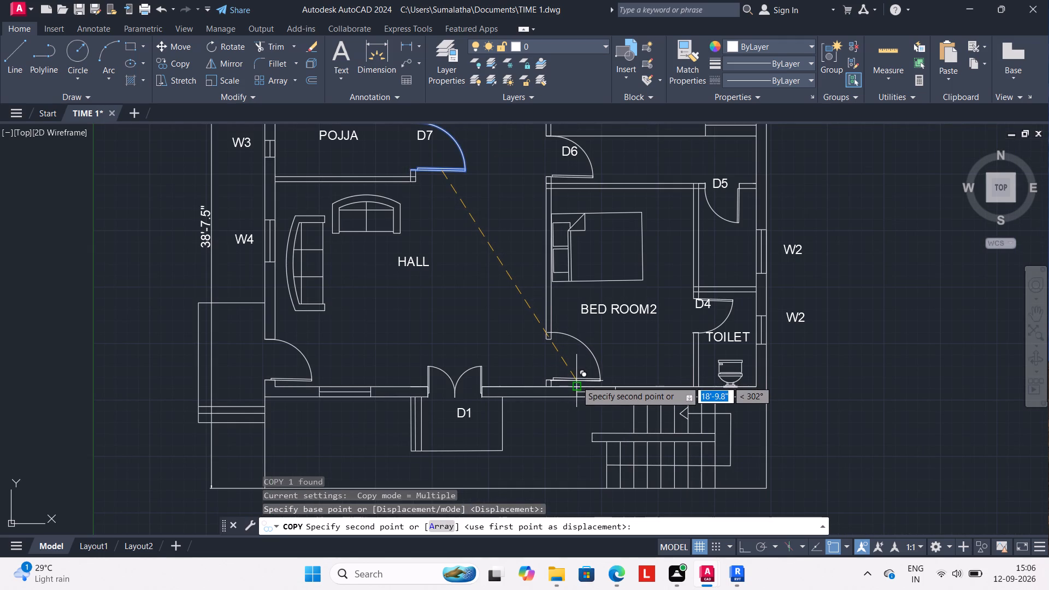
click(576, 381)
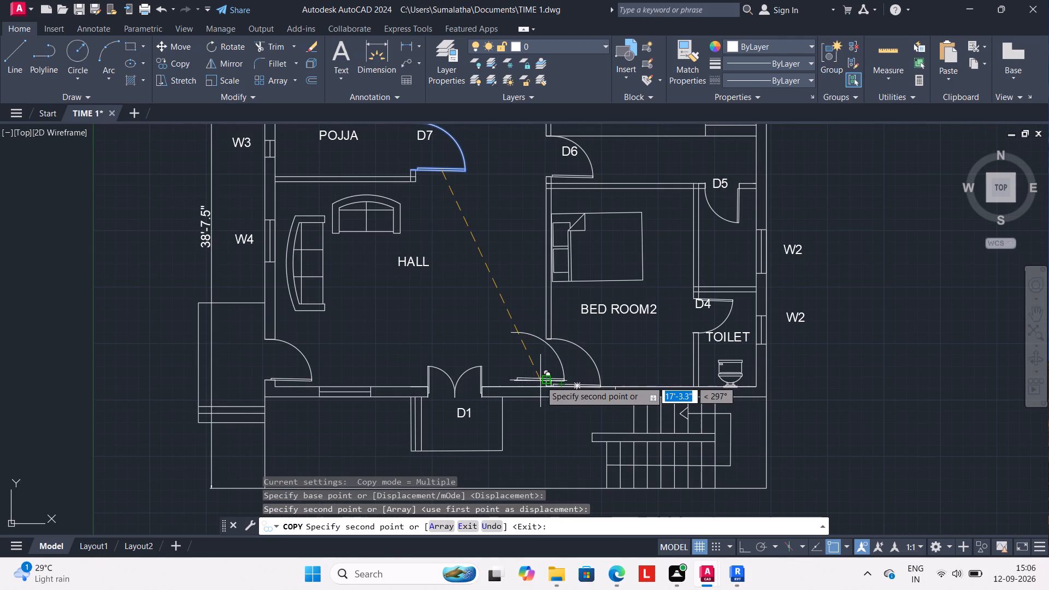
key(Escape)
Add a single-line text label W3 with 0 rotation at the window in BED ROOM2's south wall.
scroll(532, 361, down, 2)
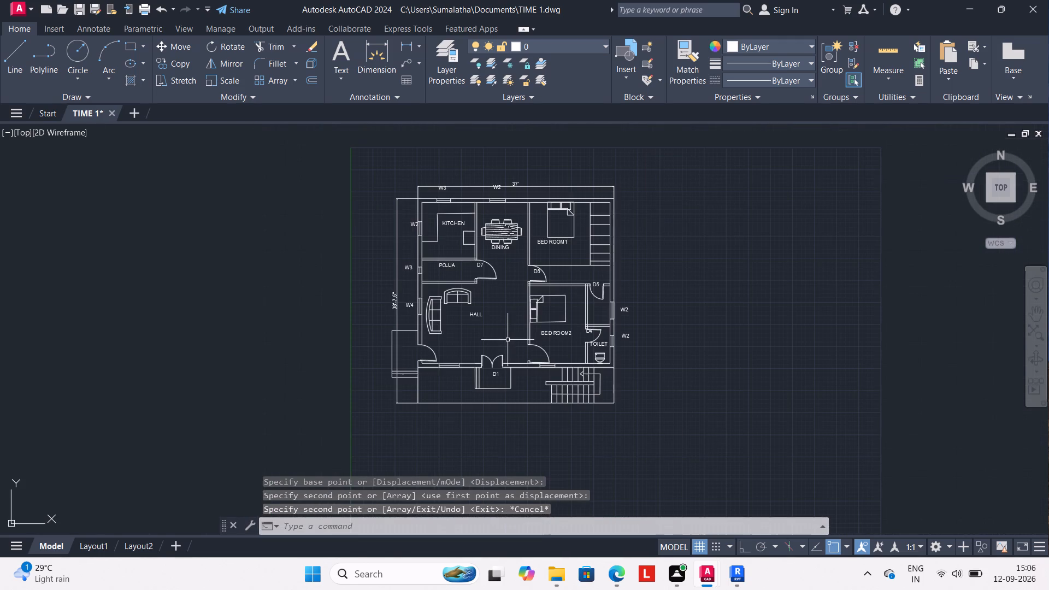
scroll(514, 340, up, 1)
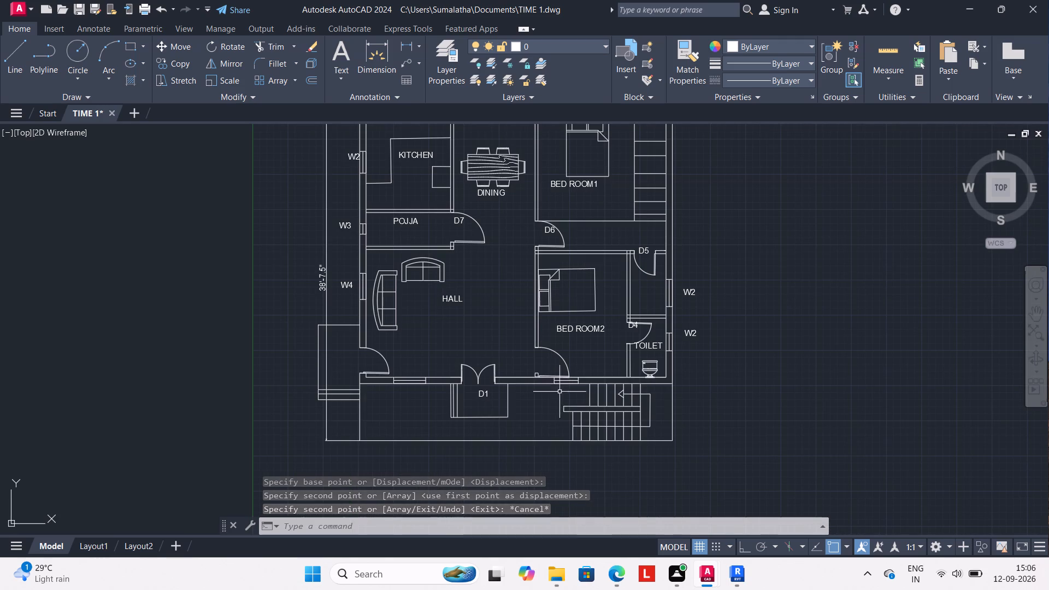
text(DT)
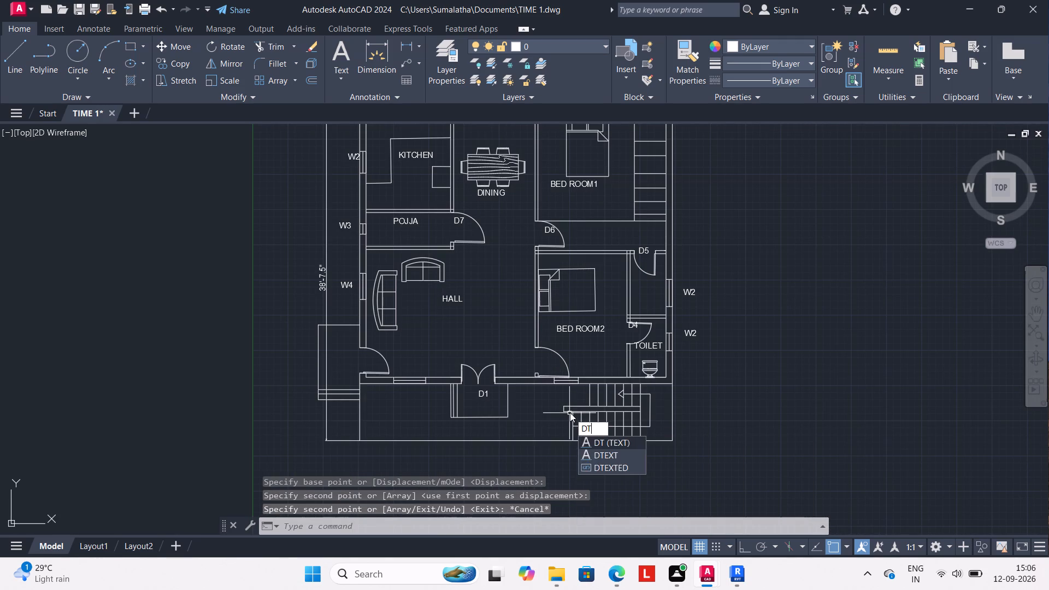
key(Return)
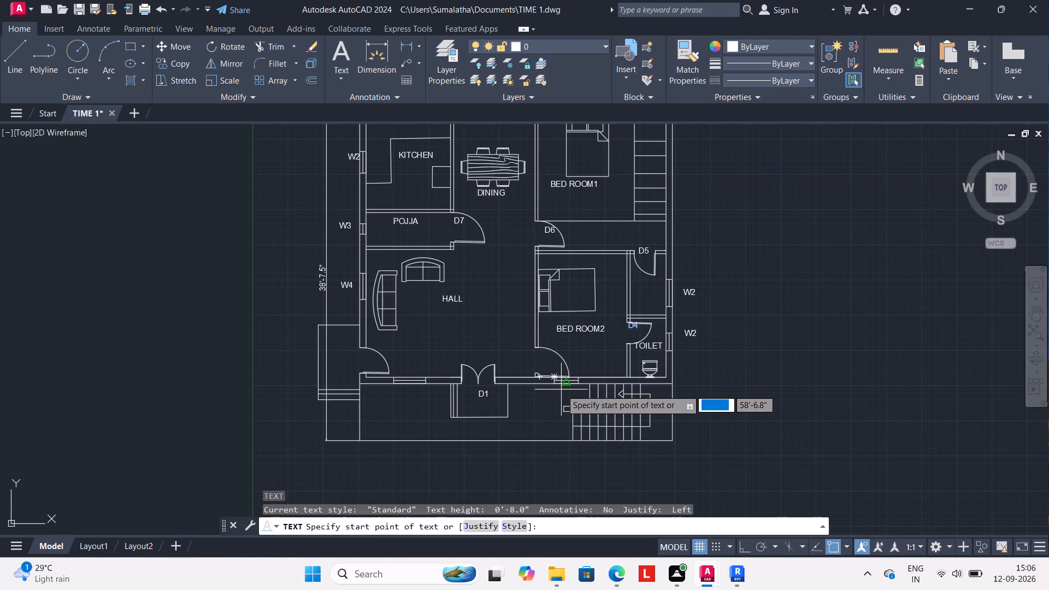
click(561, 390)
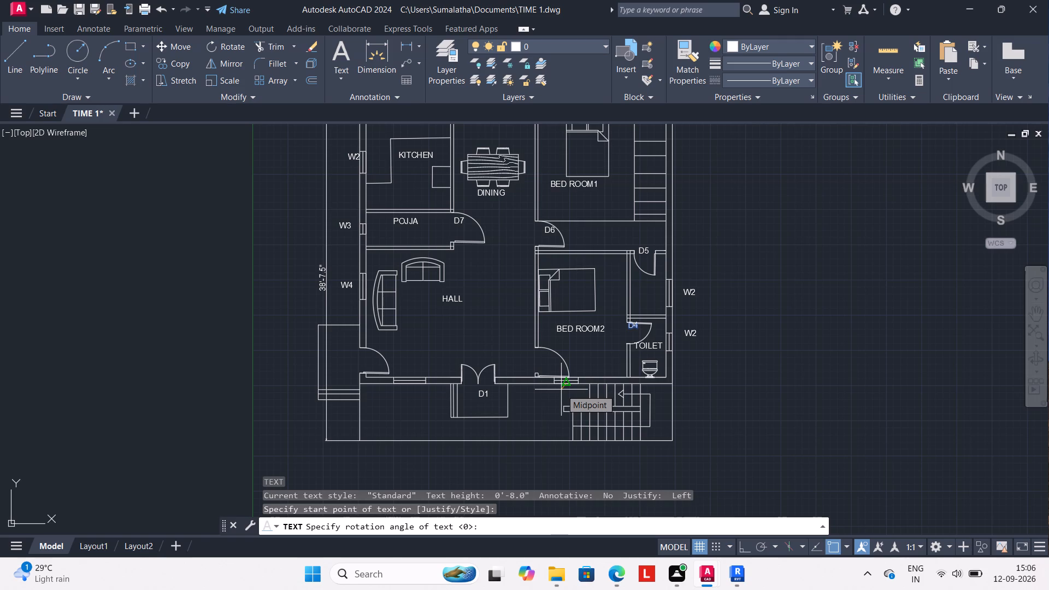
key(0)
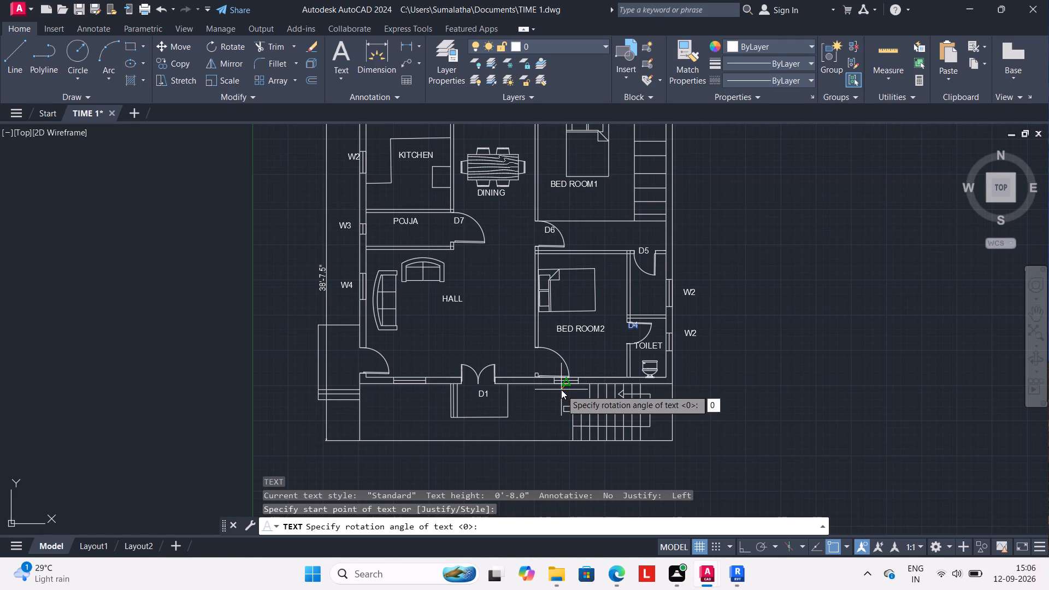
key(Return)
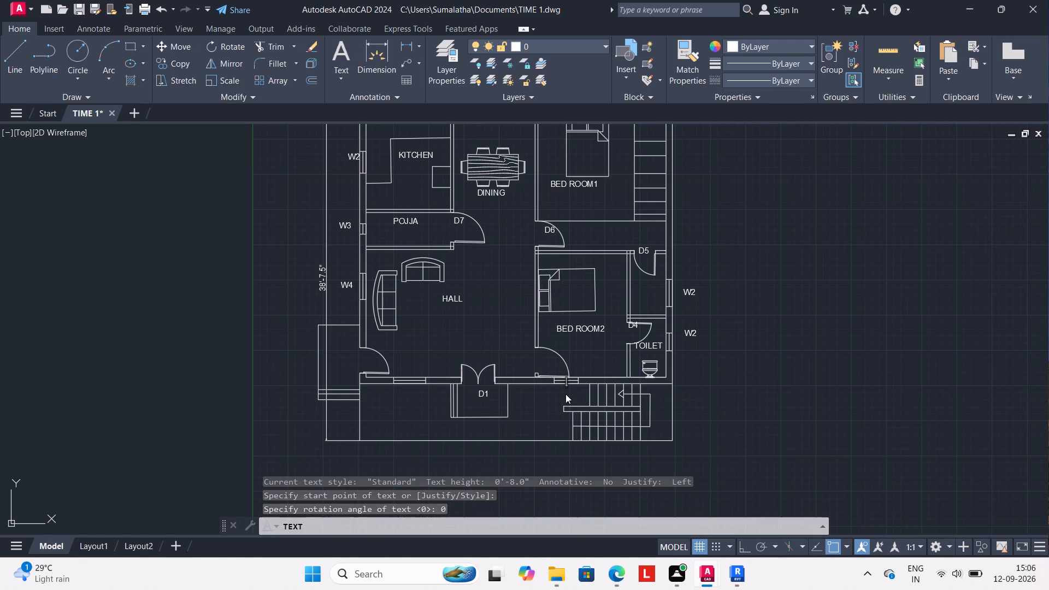
text(W3)
Add the text label D3 inside the door swing between HALL and BED ROOM2, and finish the text.
scroll(565, 390, up, 2)
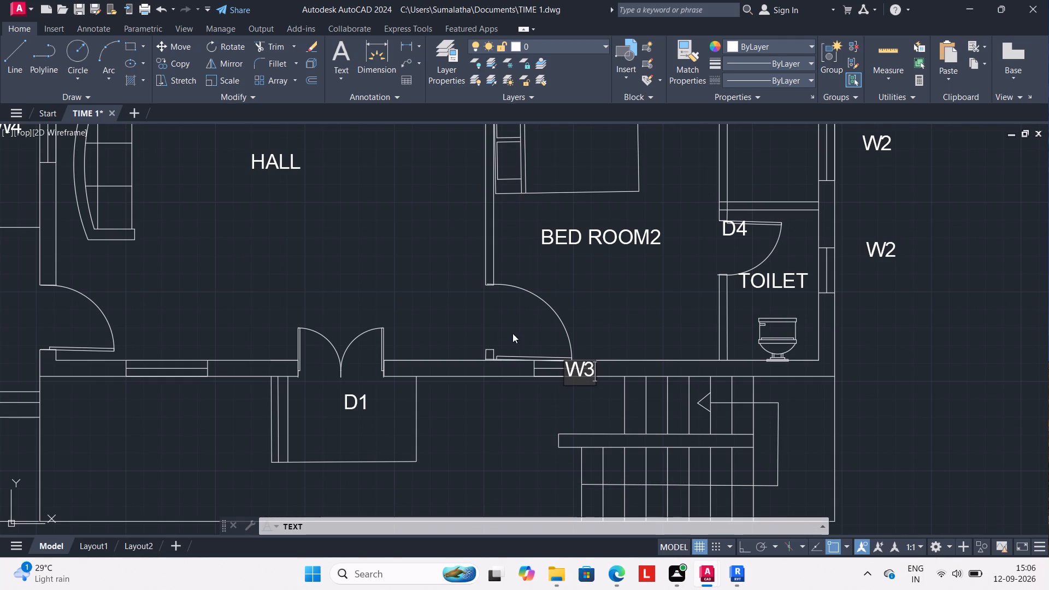
click(495, 324)
text(D3)
scroll(472, 313, down, 2)
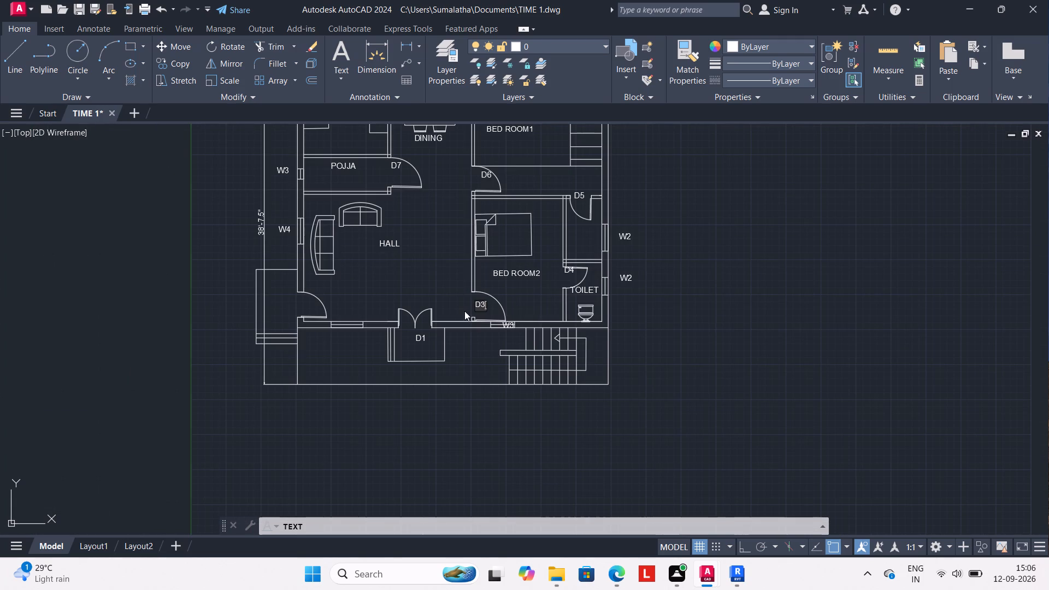
click(742, 329)
key(Return)
Move the W3 label at BED ROOM2's south window about 1'-2" off the wall, just south of the window.
scroll(484, 334, up, 2)
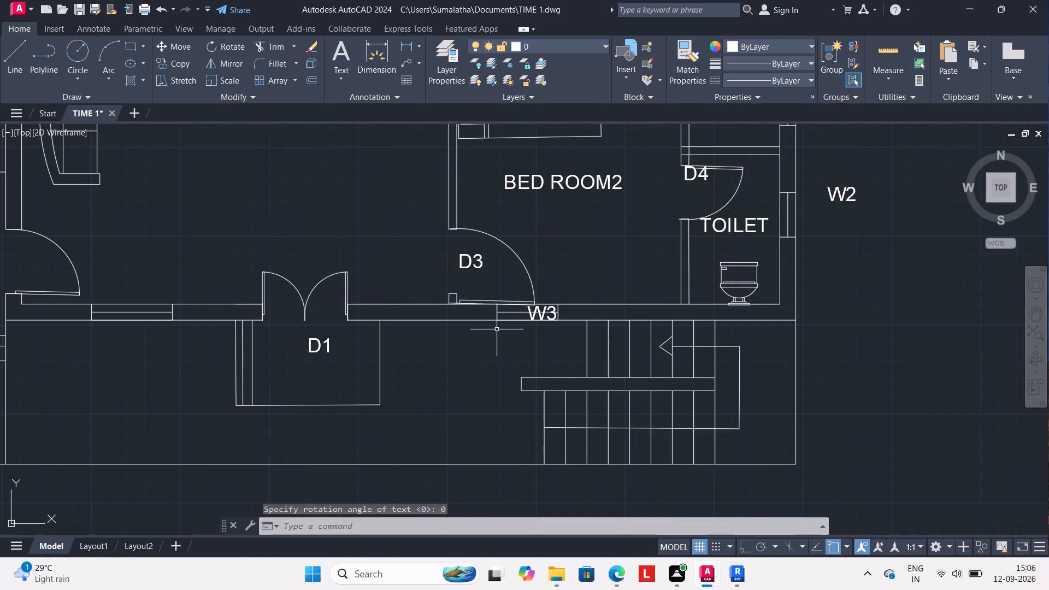
click(538, 312)
key(m)
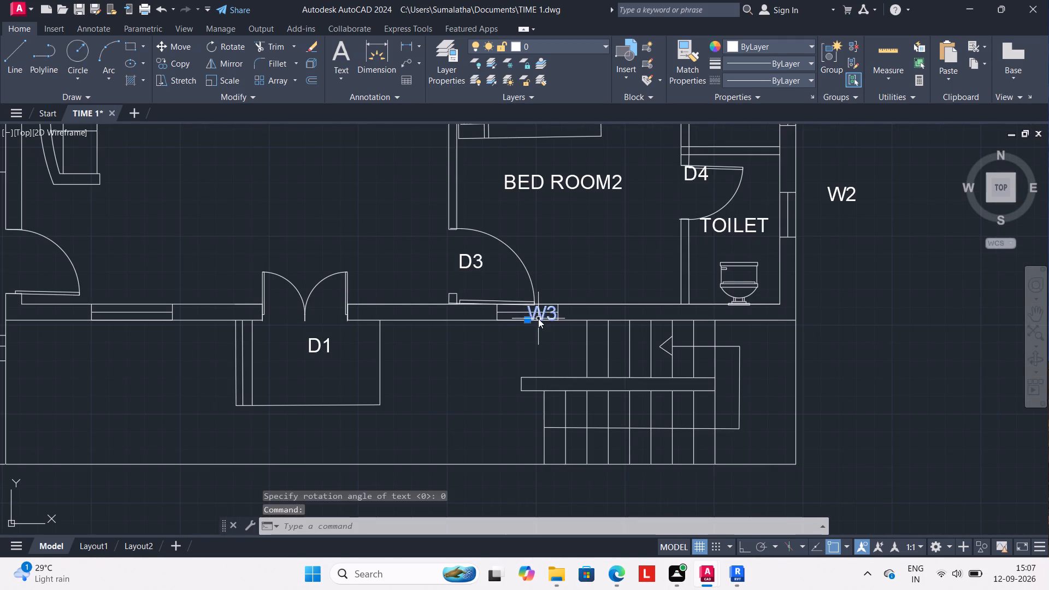
key(Return)
click(539, 315)
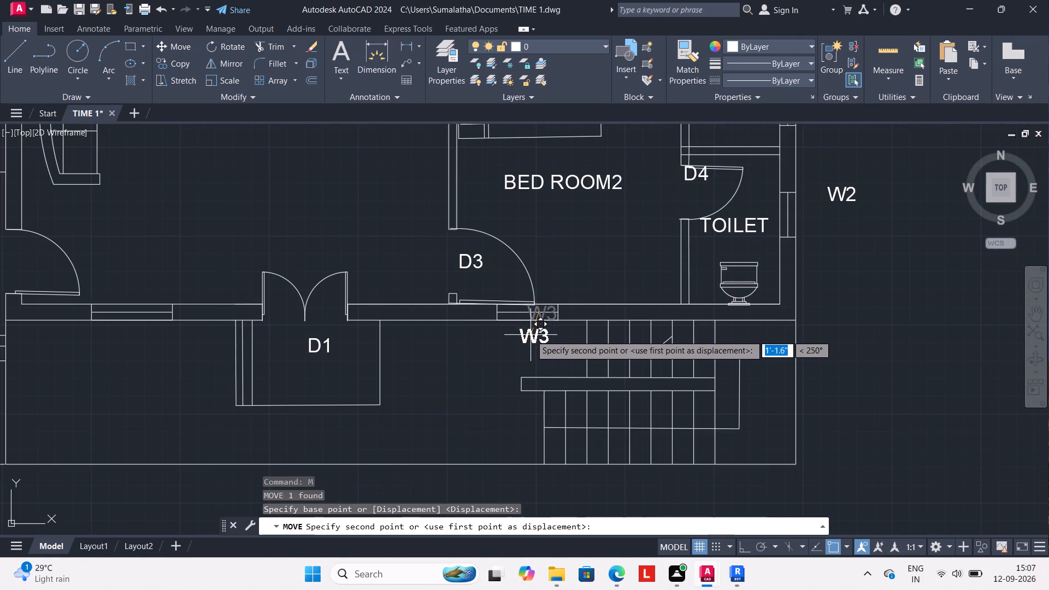
click(530, 335)
scroll(813, 357, down, 2)
key(Escape)
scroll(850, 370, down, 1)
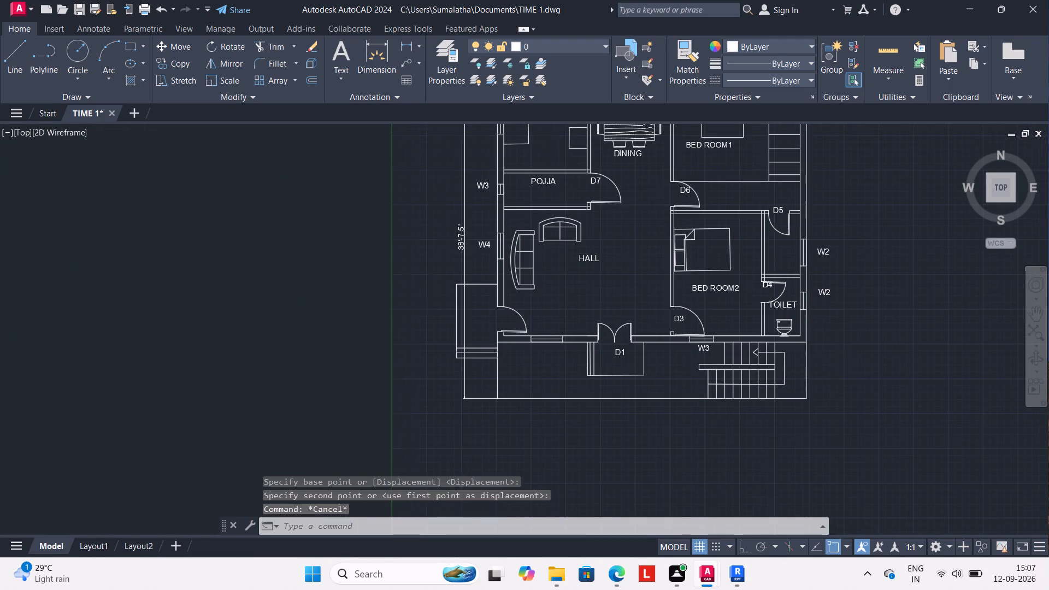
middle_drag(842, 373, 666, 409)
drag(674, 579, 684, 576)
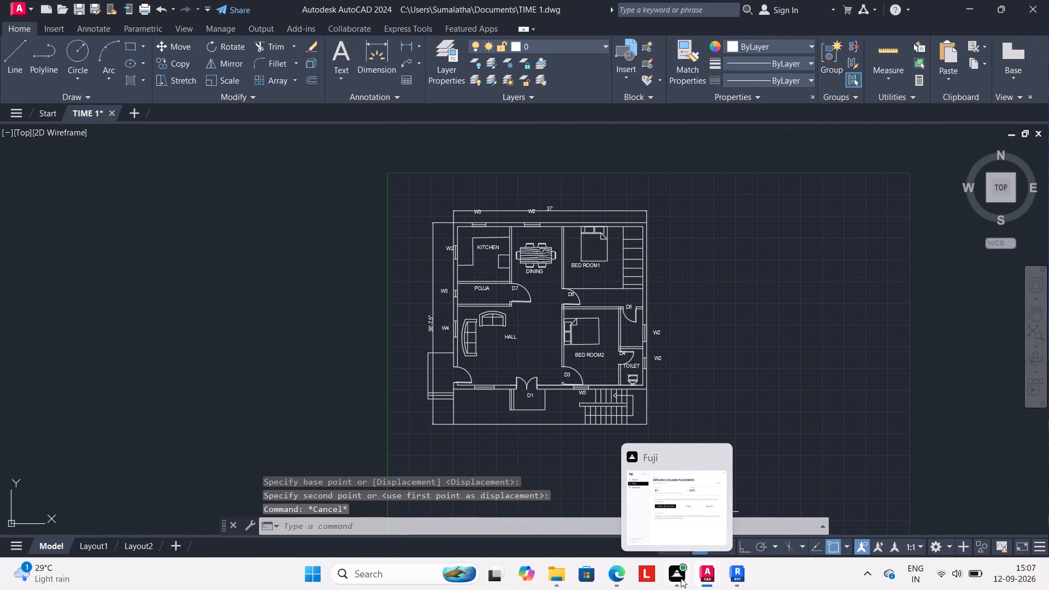
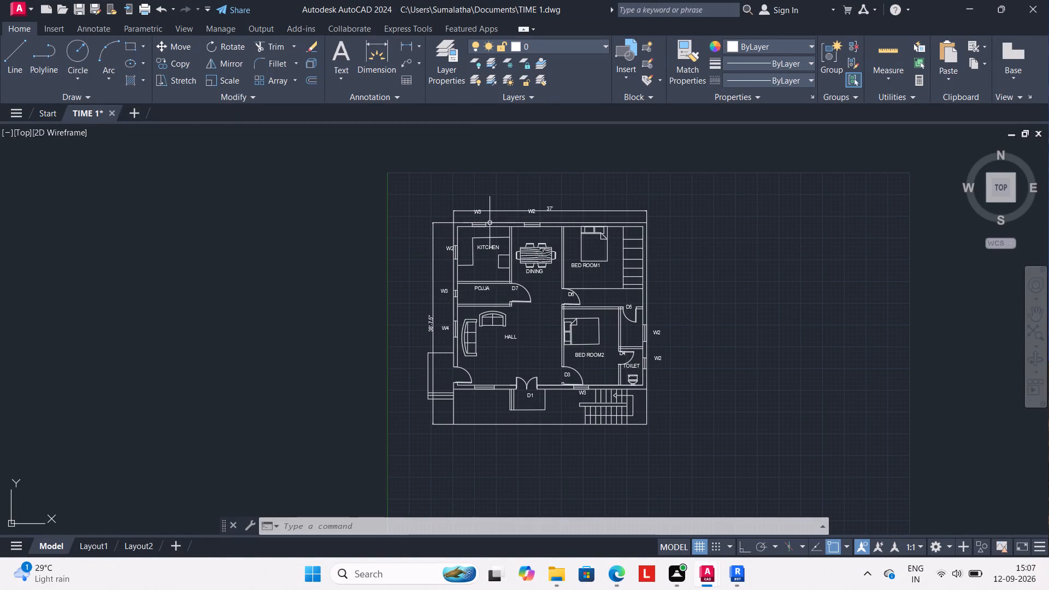
Rotate the dining table set in DINING a quarter turn so its length runs north-south.
scroll(529, 225, up, 3)
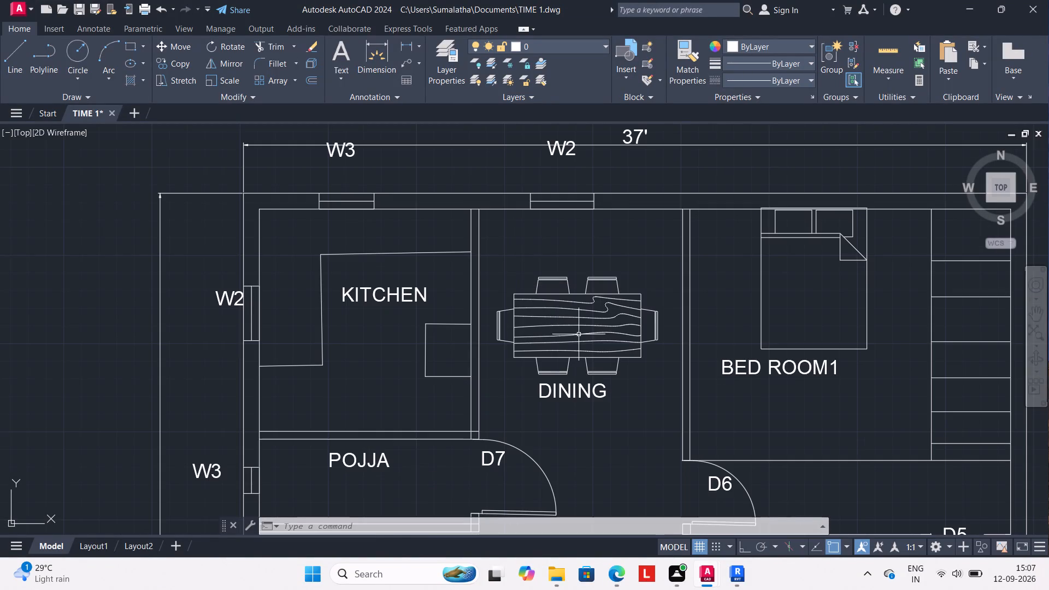
click(571, 292)
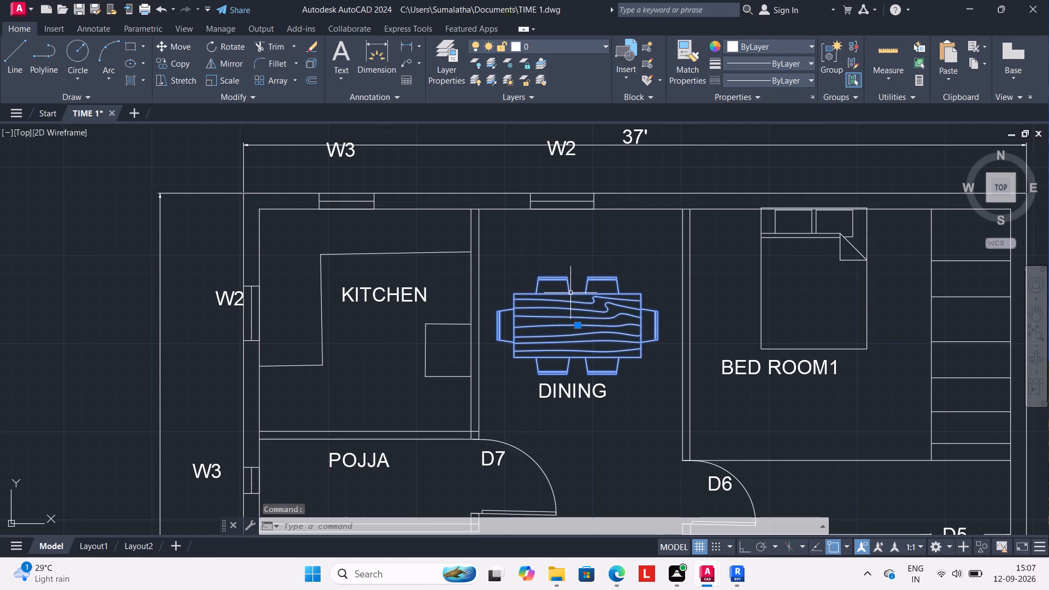
text(RO)
key(Return)
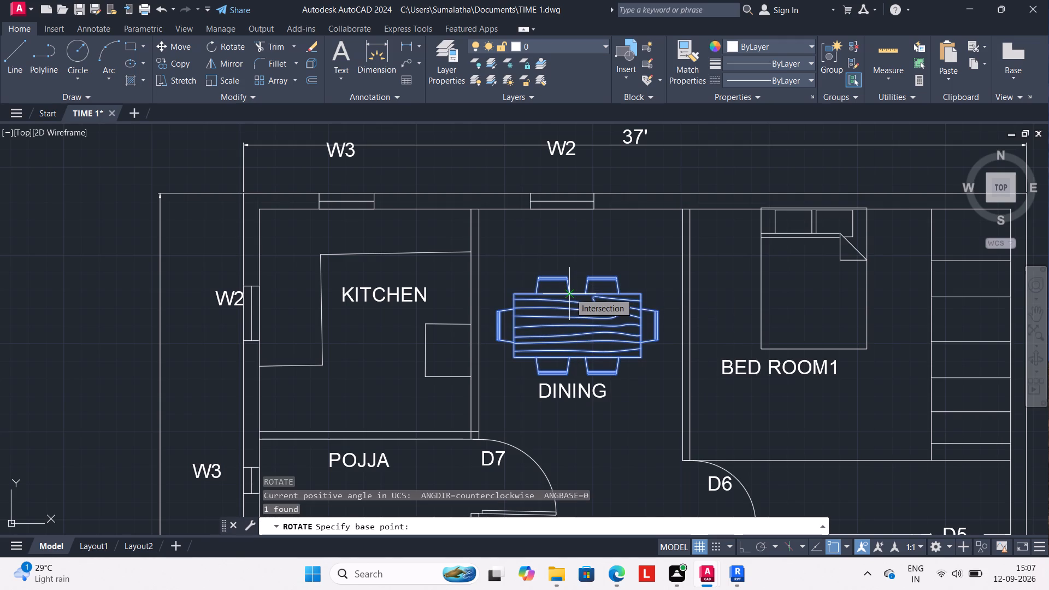
click(579, 292)
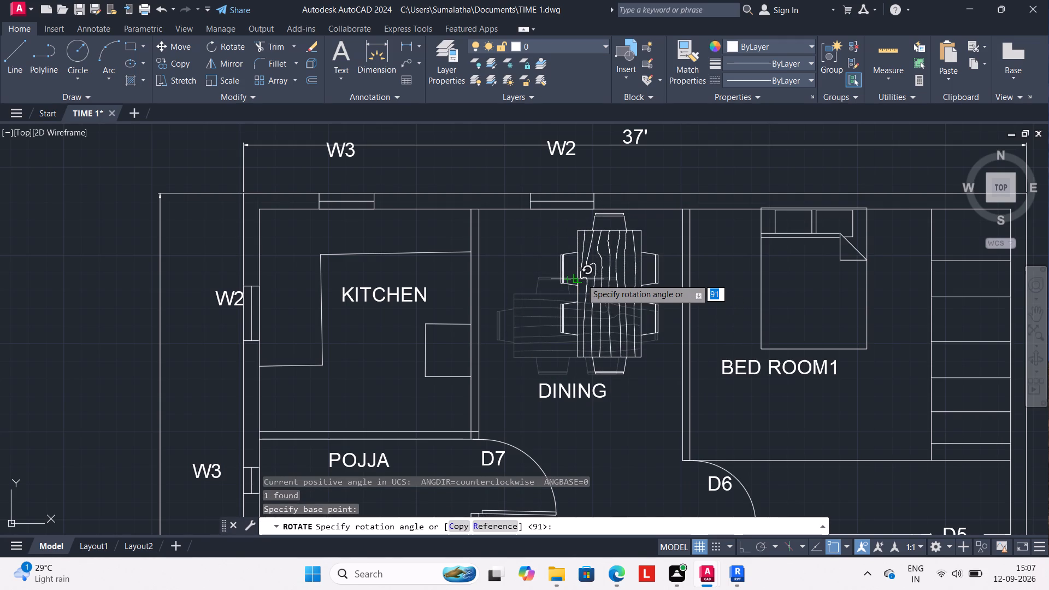
click(581, 279)
Move the rotated dining table set south and slightly west, toward the middle of the DINING room.
click(593, 298)
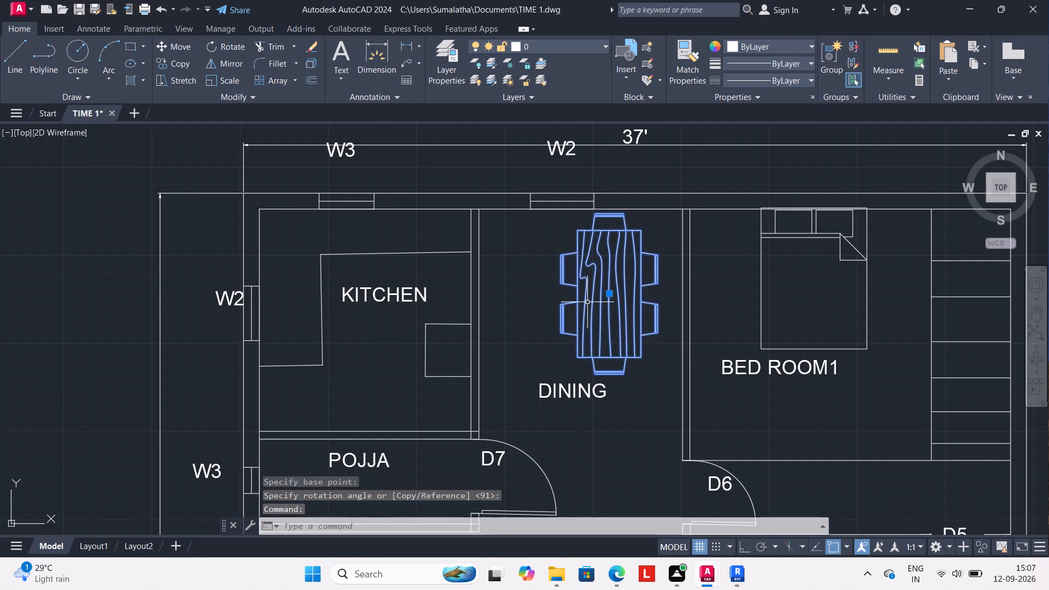
key(m)
key(Return)
click(588, 302)
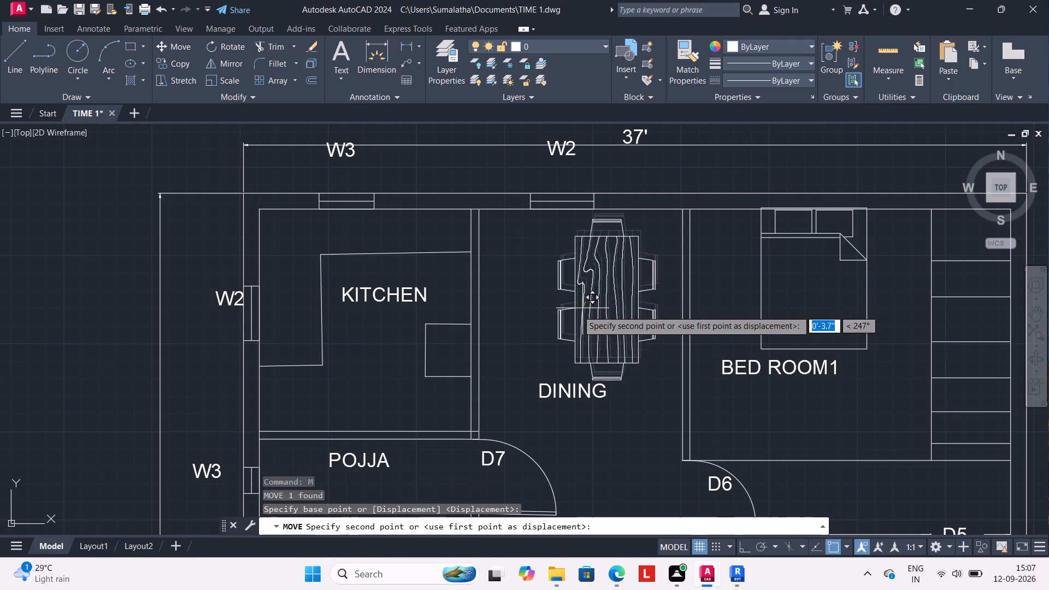
click(557, 387)
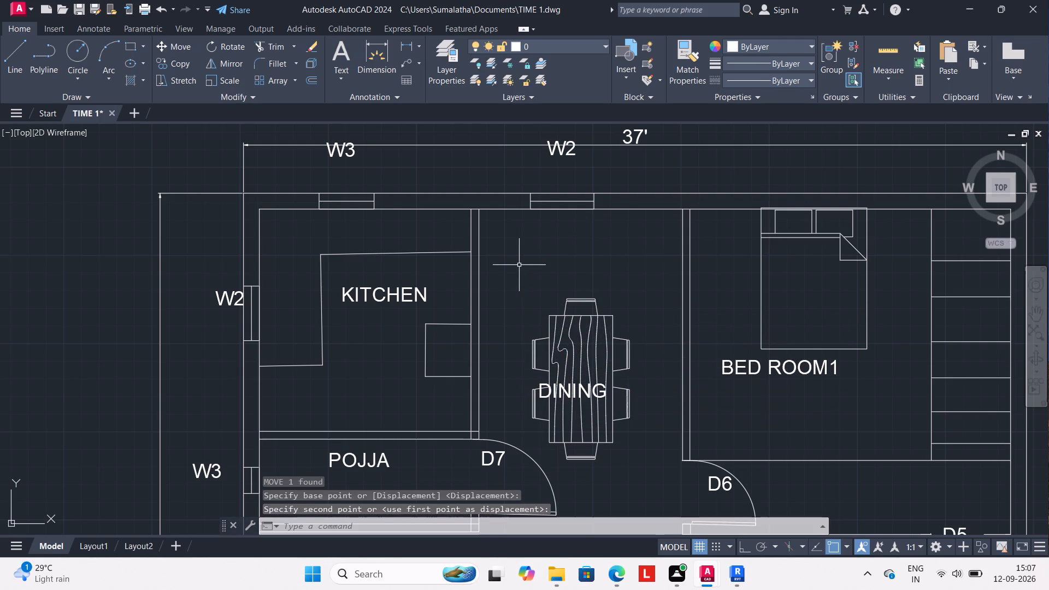
Draw two lines boxing off DINING's northwest corner, from the north wall down and about 2'-3.6" west across the KITCHEN wall.
key(l)
key(Return)
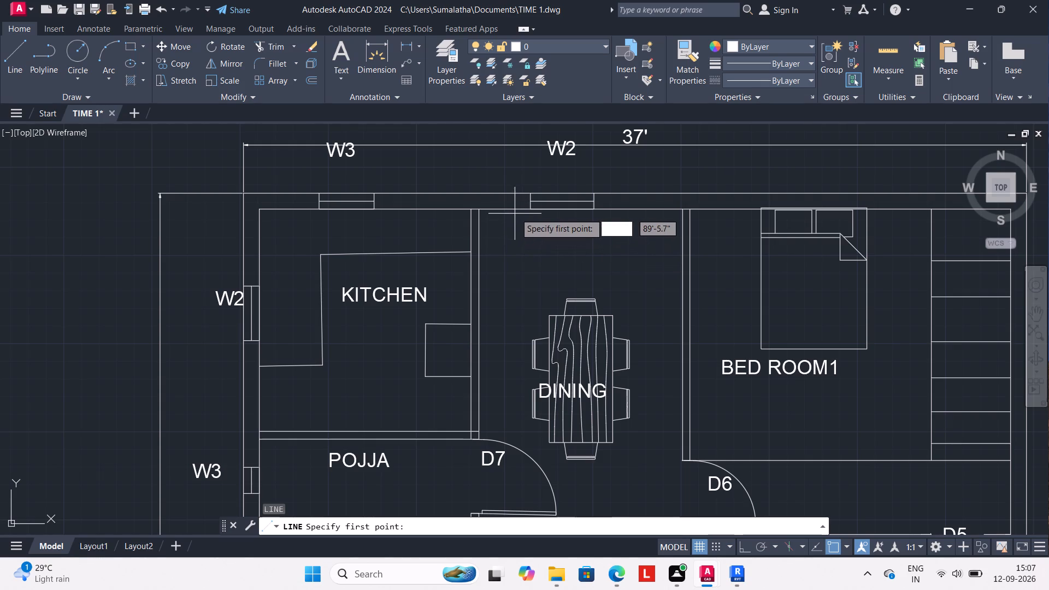
click(518, 211)
click(520, 240)
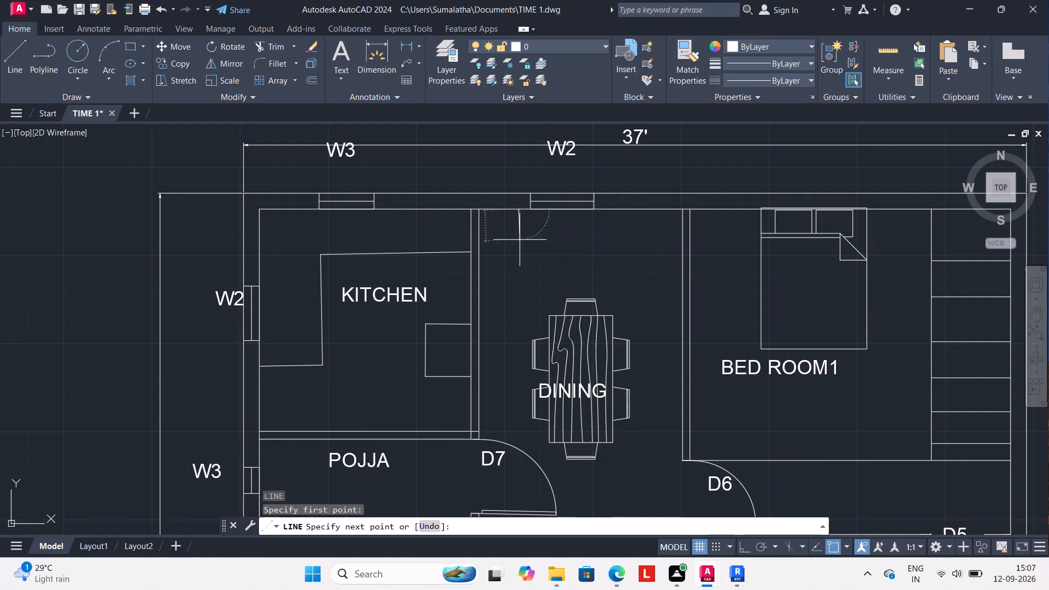
click(474, 240)
key(Escape)
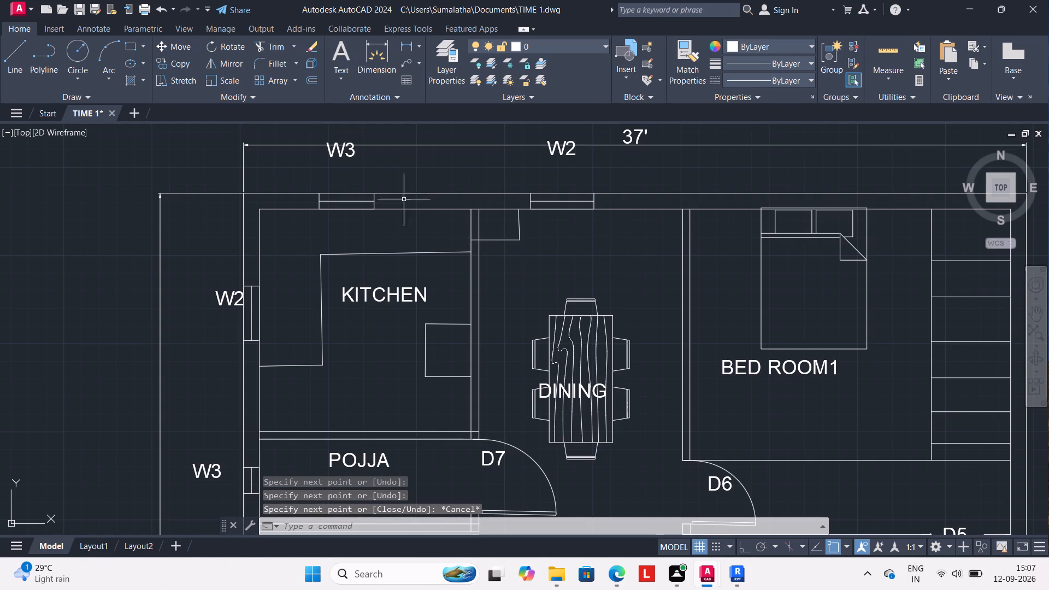
Trim the corner box's line where it crosses the wall between KITCHEN and DINING.
scroll(483, 245, up, 1)
text(TR)
key(Return)
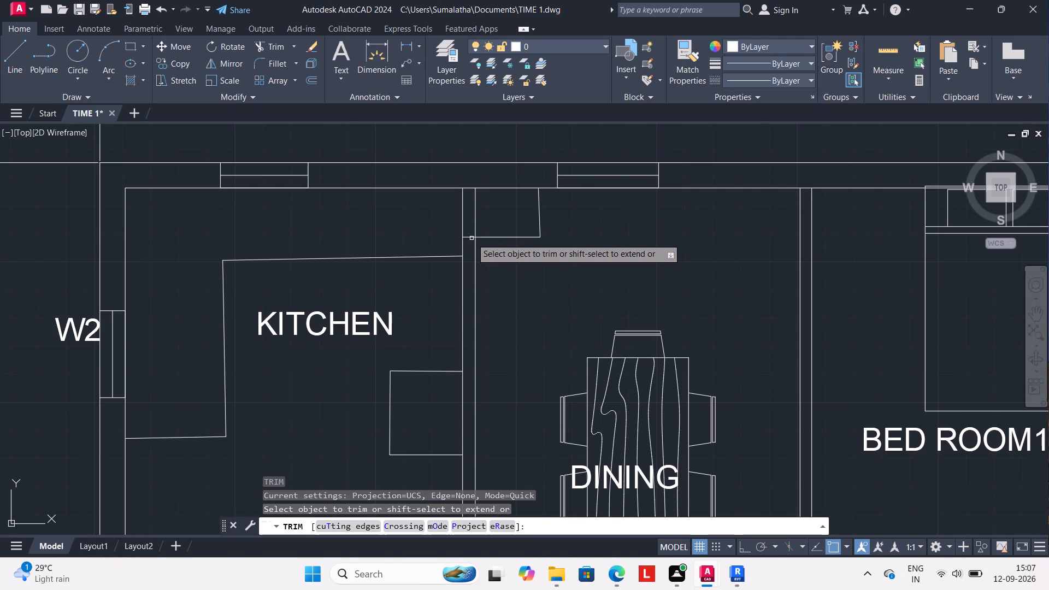
click(472, 238)
Trim the two short wall lines inside the junction of the KITCHEN, POJJA and DINING walls.
scroll(506, 263, down, 2)
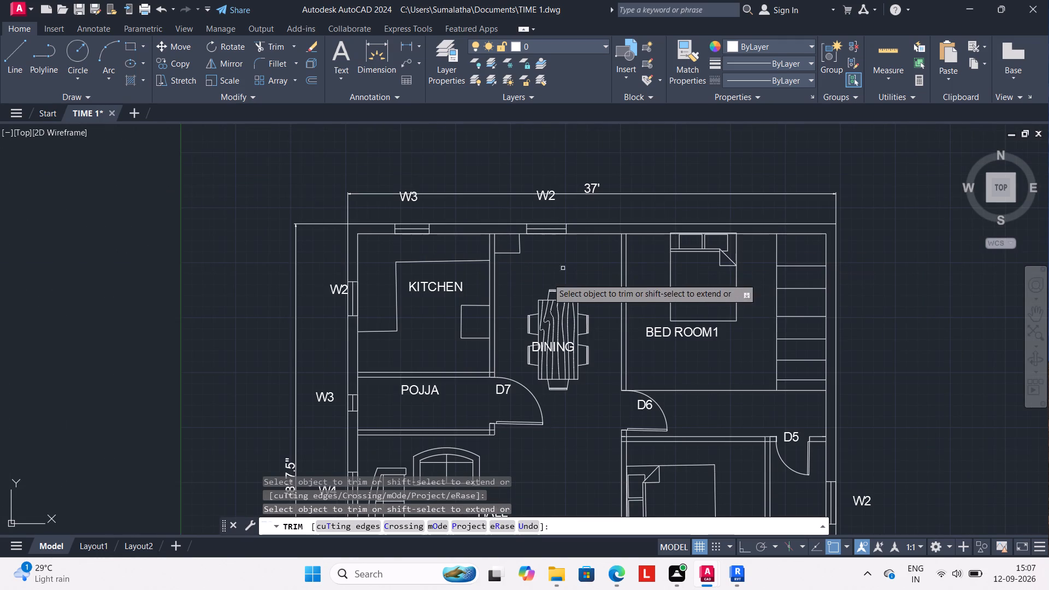
scroll(491, 384, up, 2)
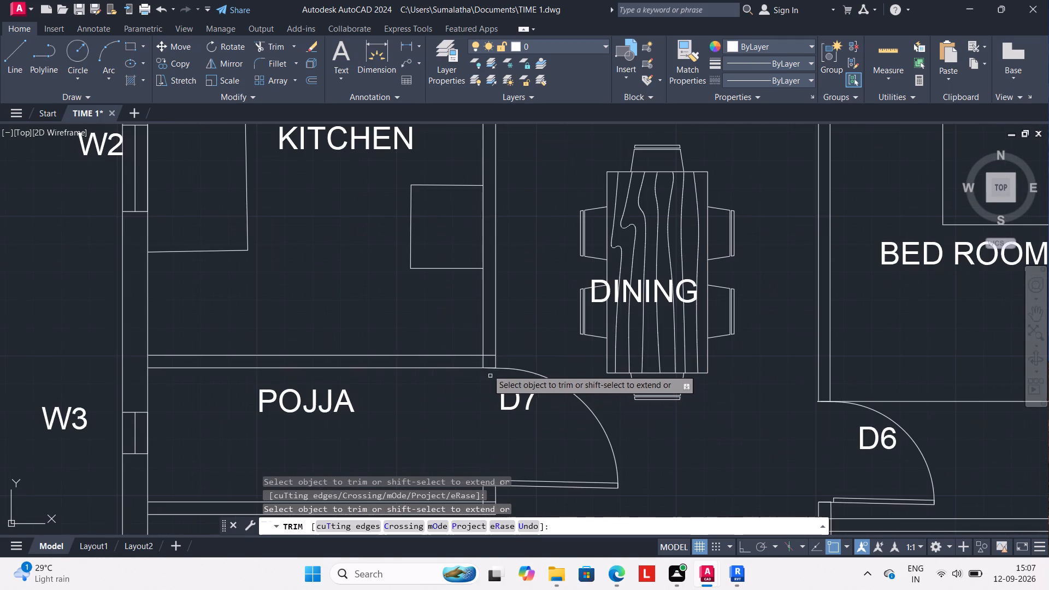
click(486, 355)
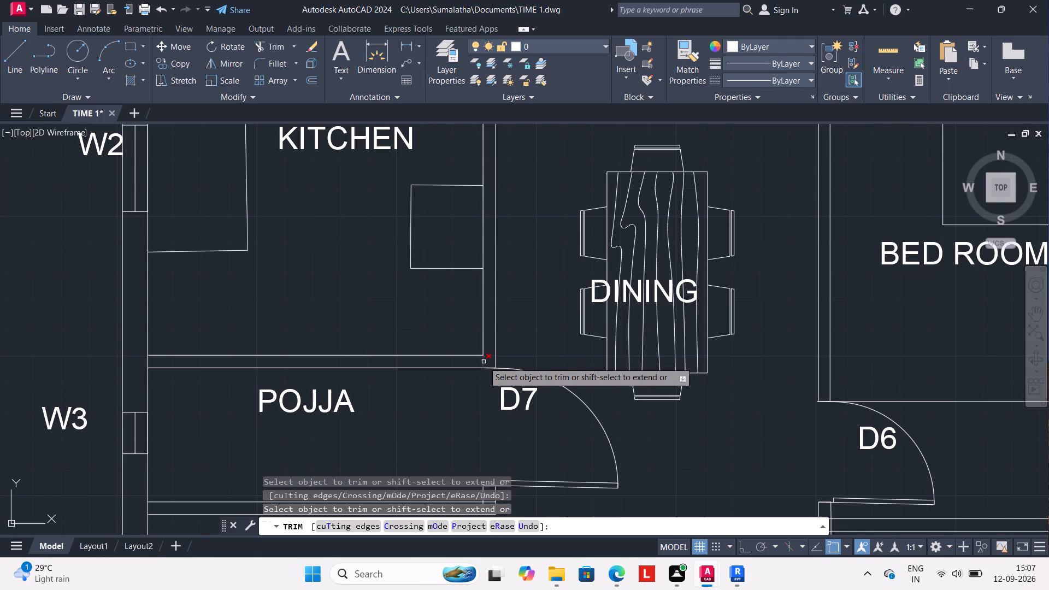
click(484, 362)
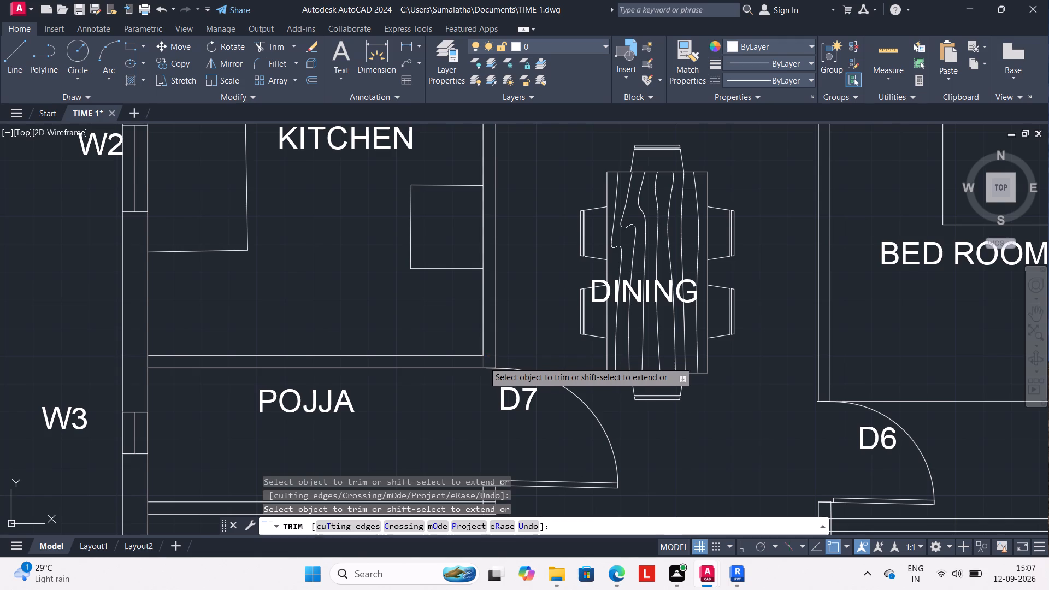
scroll(481, 374, down, 1)
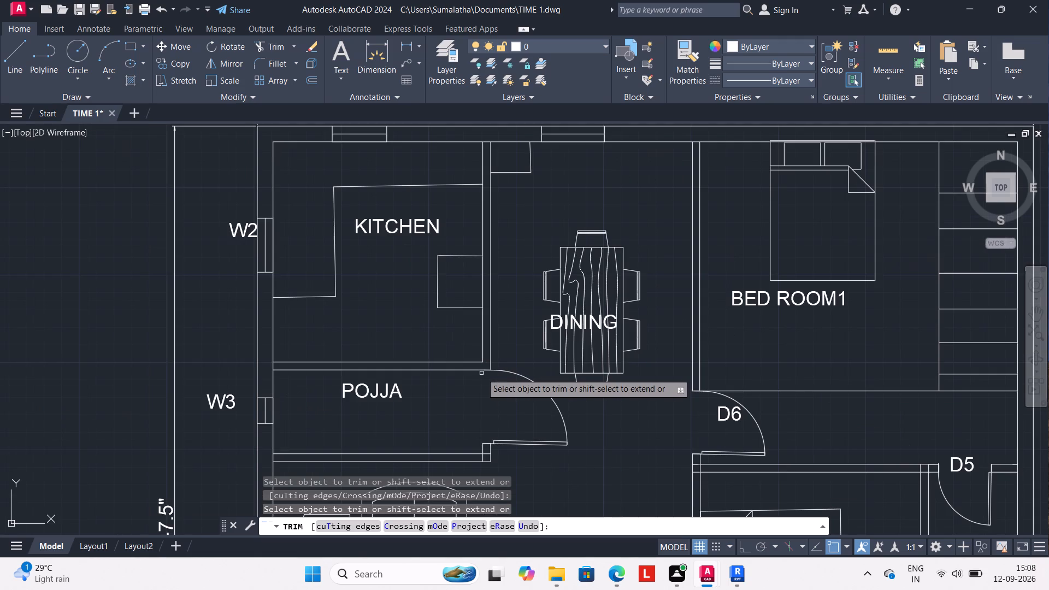
key(Escape)
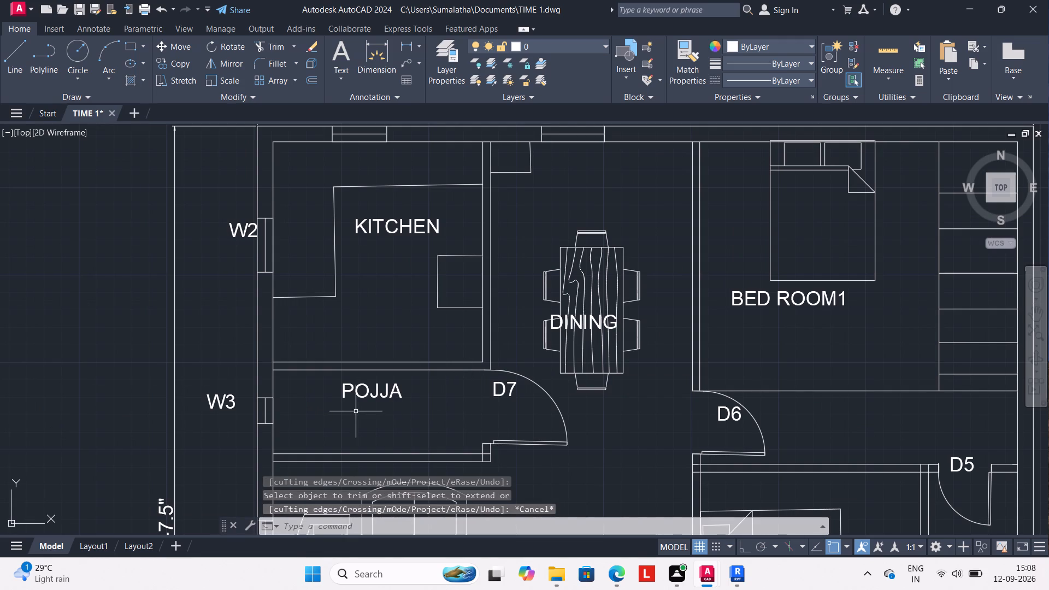
Draw a line 5' east from POJJA's northwest corner along the wall, continuing straight south to POJJA's south wall.
key(l)
key(Return)
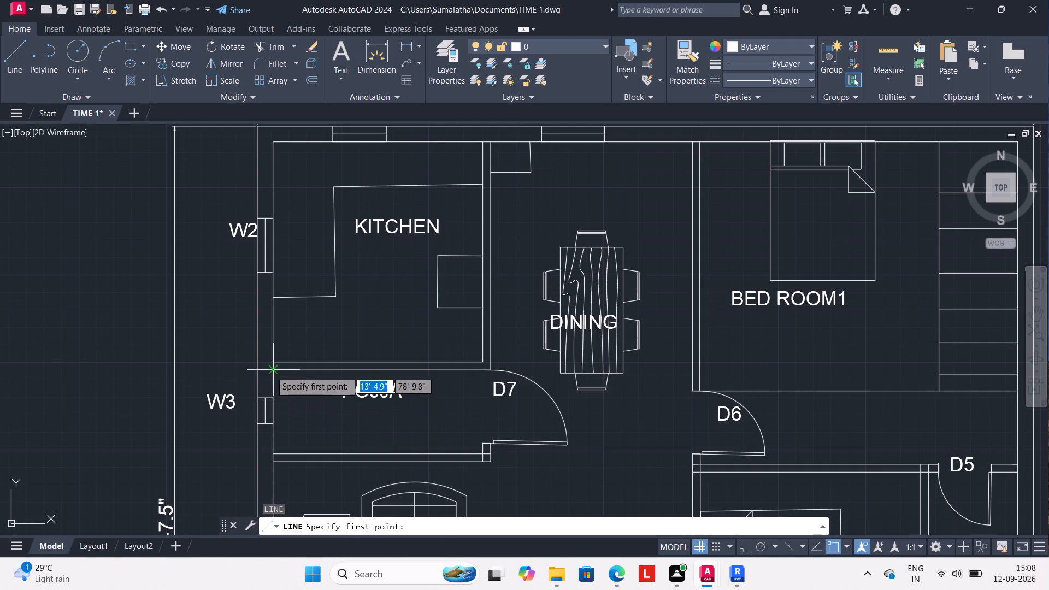
click(272, 370)
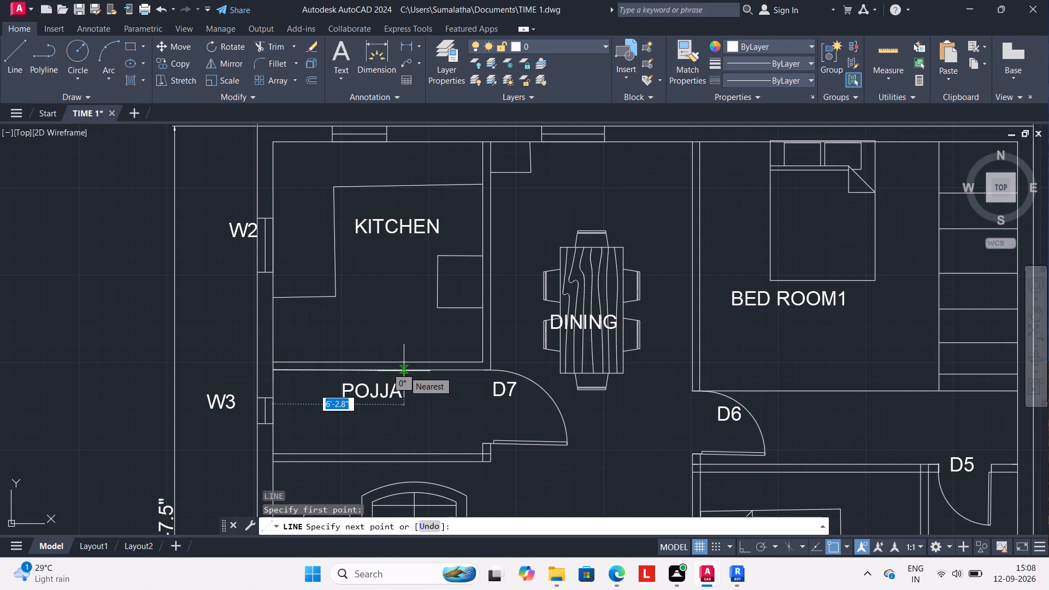
key(5)
key(apostrophe)
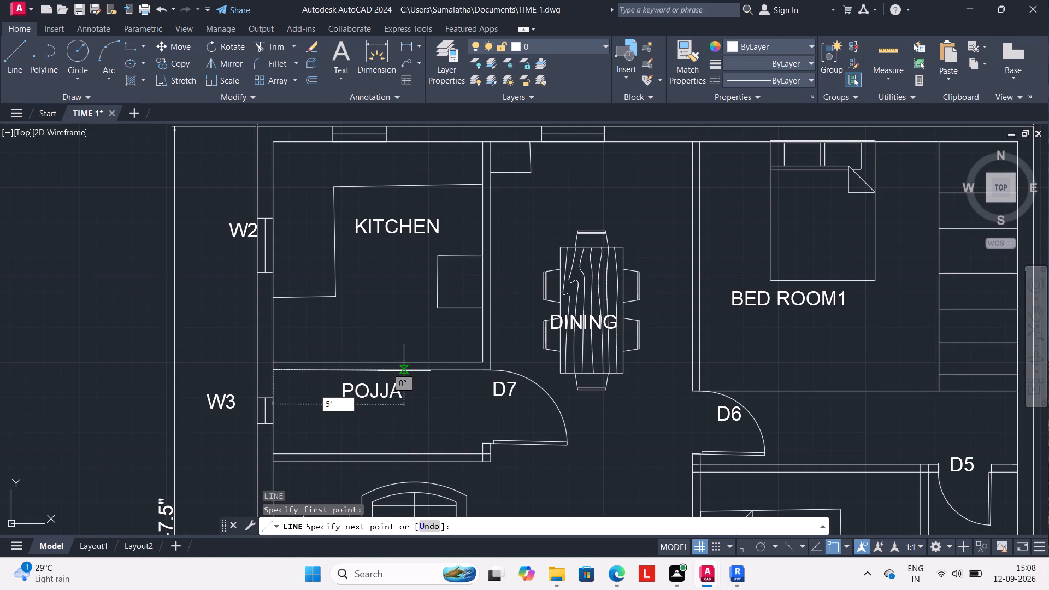
key(Return)
click(378, 454)
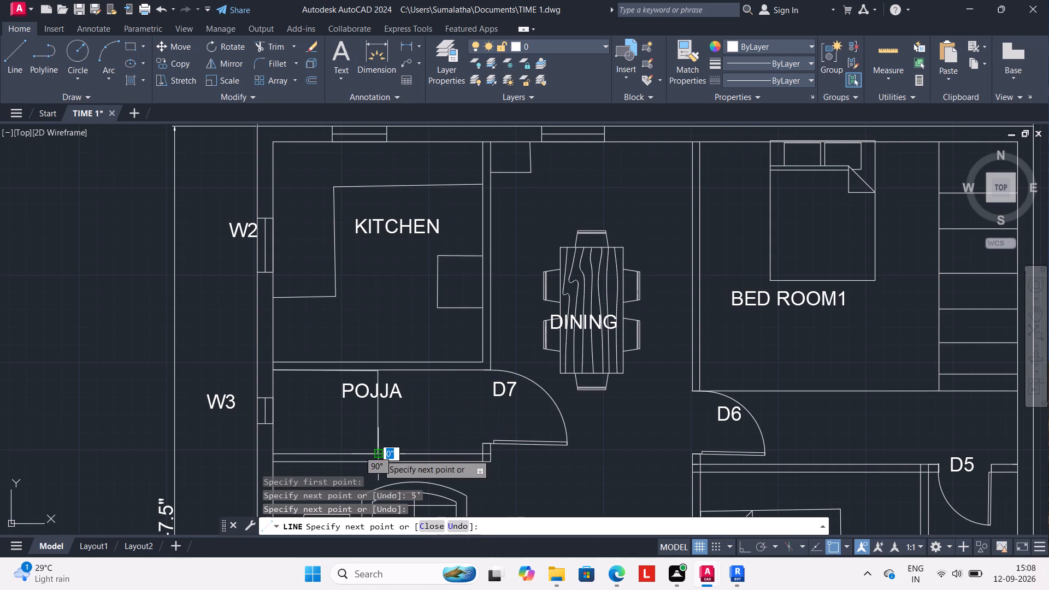
key(Escape)
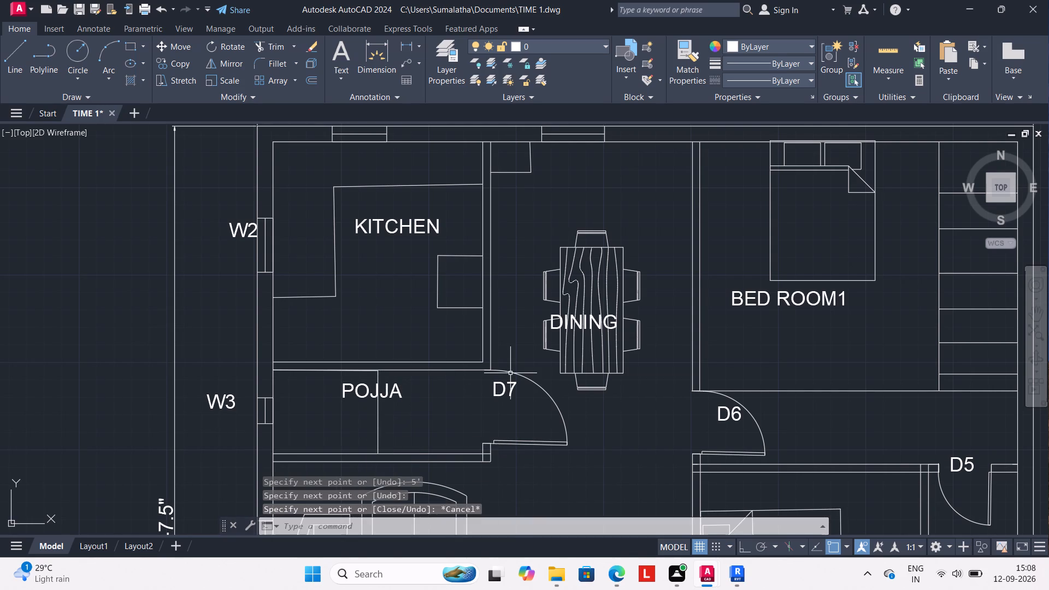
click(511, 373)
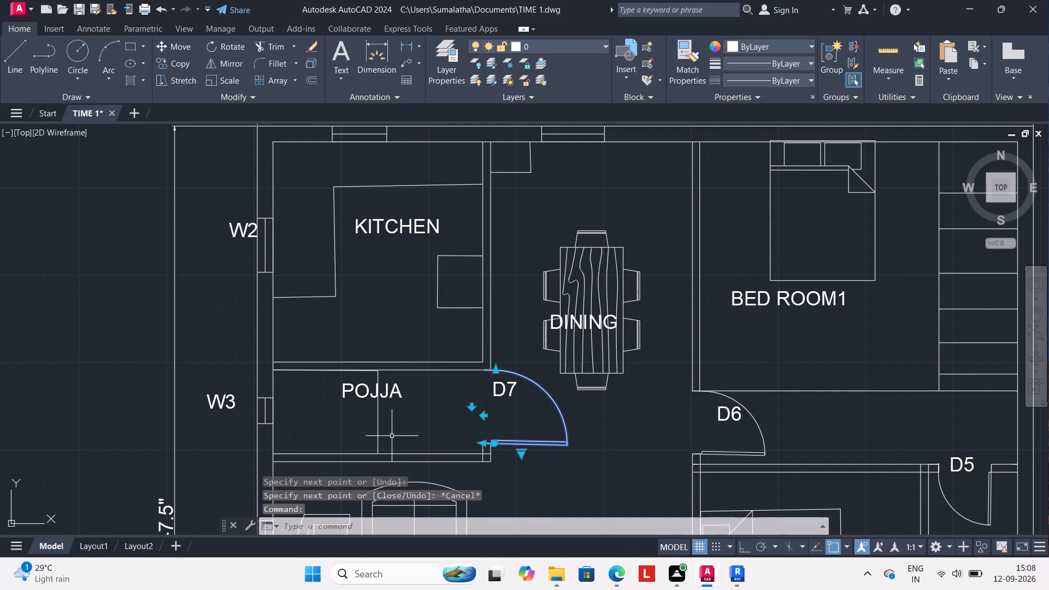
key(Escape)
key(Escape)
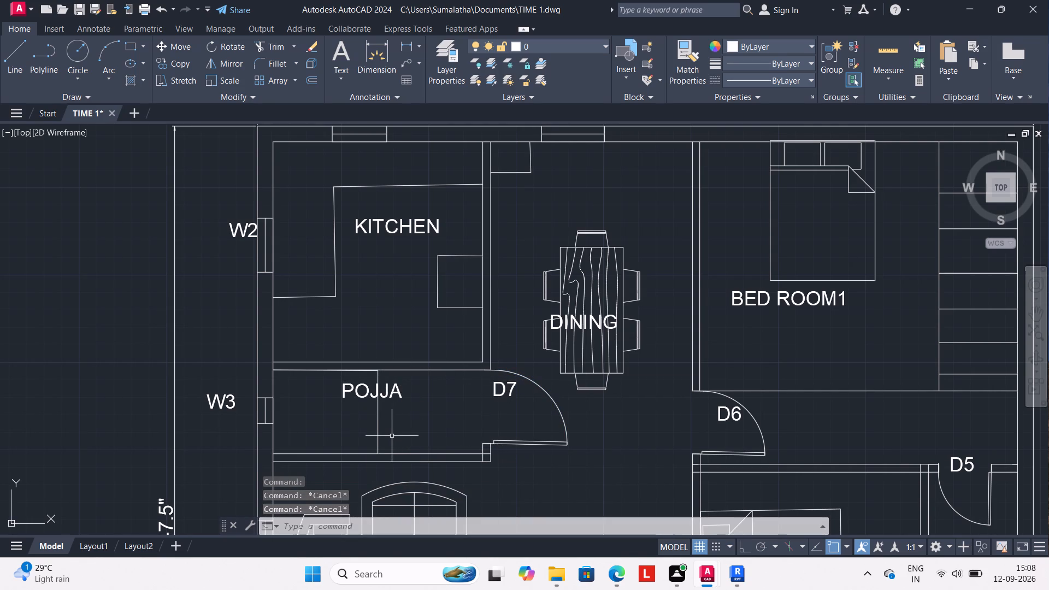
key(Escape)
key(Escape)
Draw a line about 5' long from the inner corner of D7's south jamb west to the new partition line in POJJA.
middle_drag(391, 438, 391, 391)
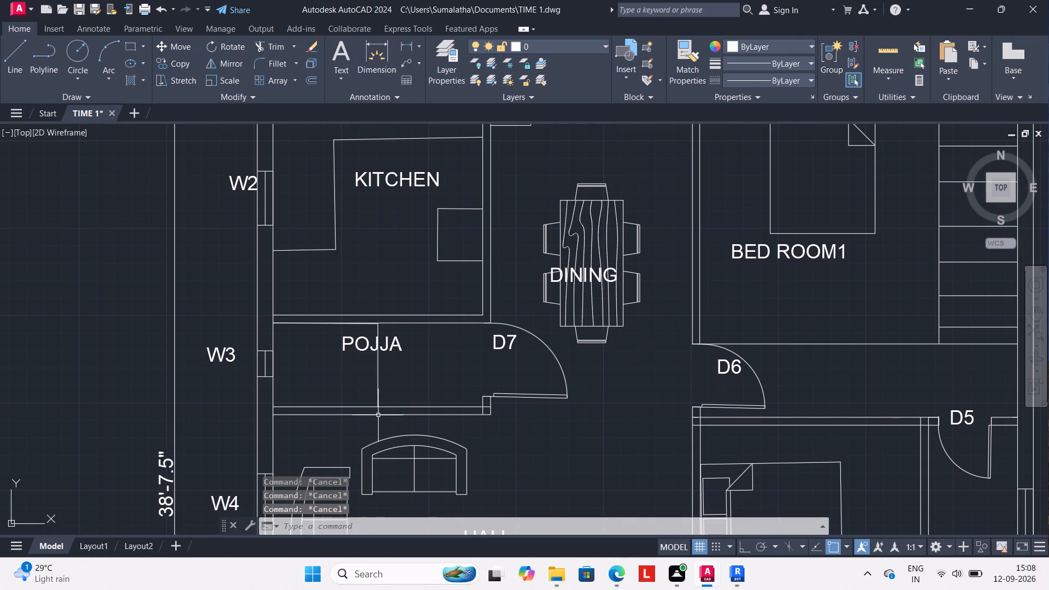
scroll(377, 417, up, 1)
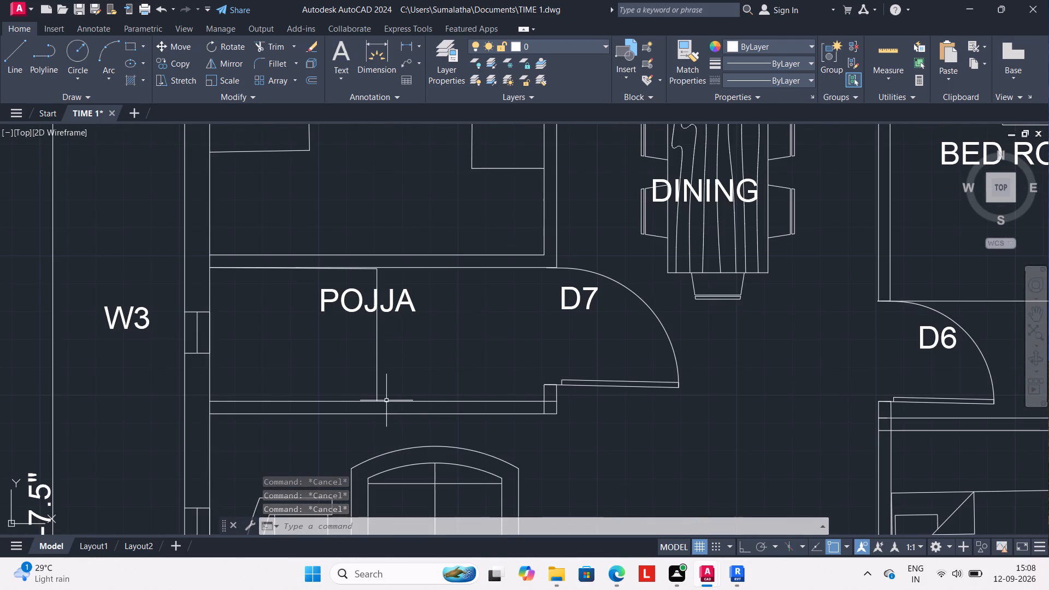
key(l)
key(Return)
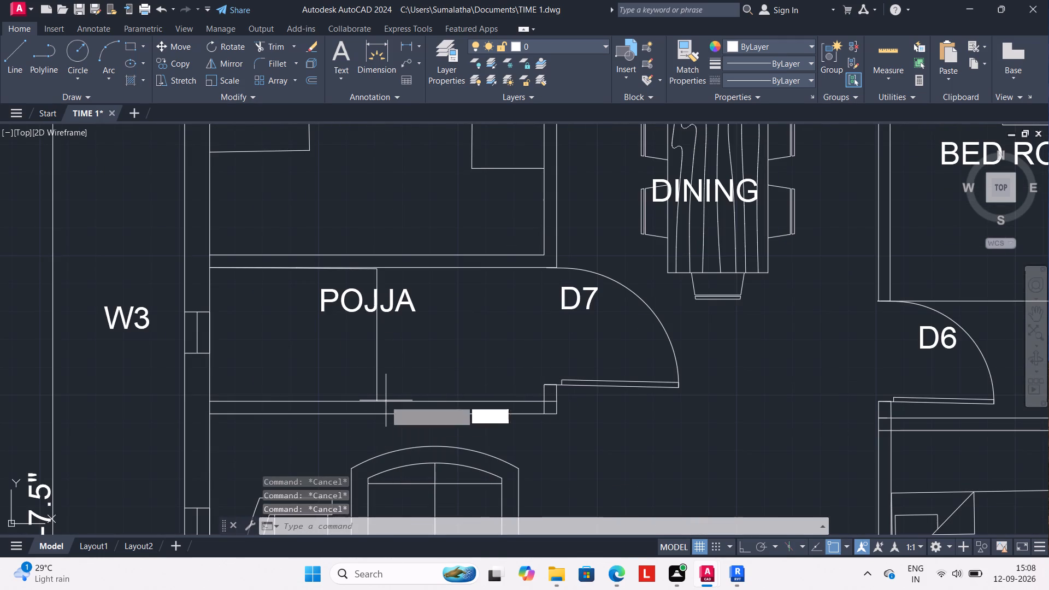
click(544, 386)
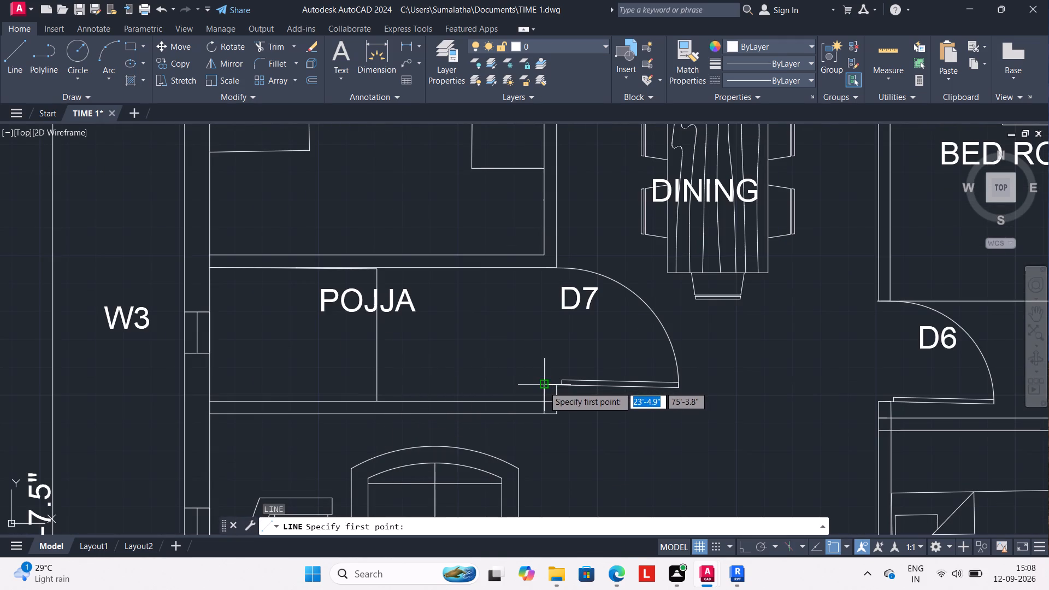
click(376, 386)
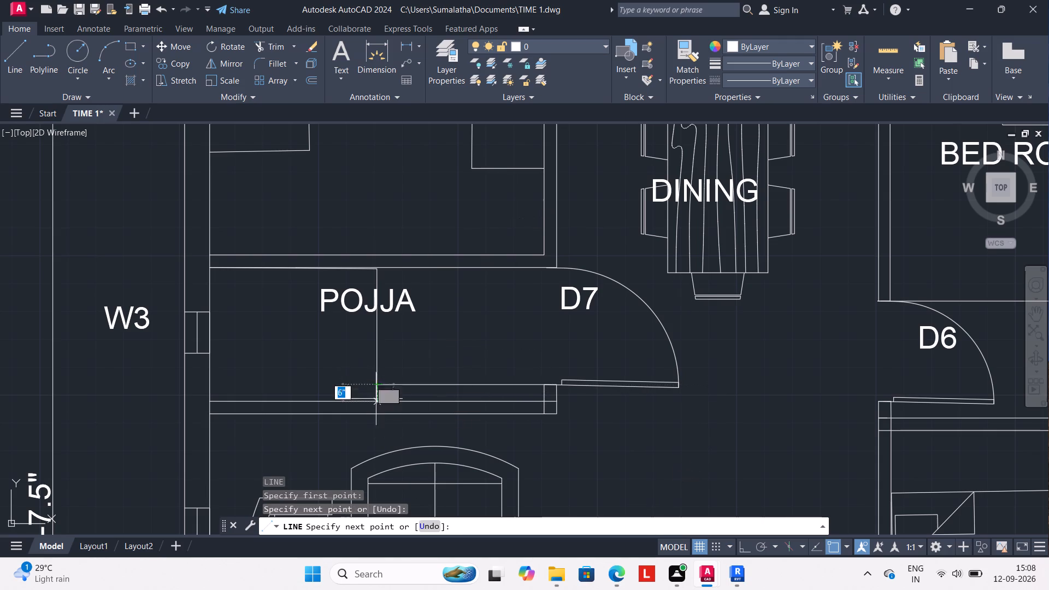
key(Escape)
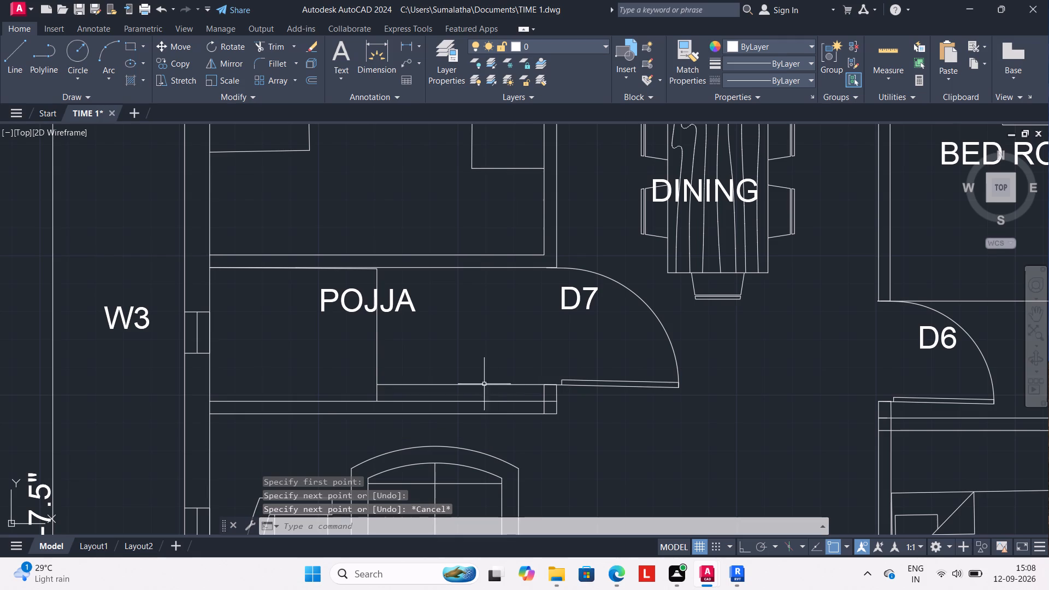
Draw a 6" line east from the foot of POJJA's partition line, continuing north to the line above.
key(l)
key(Return)
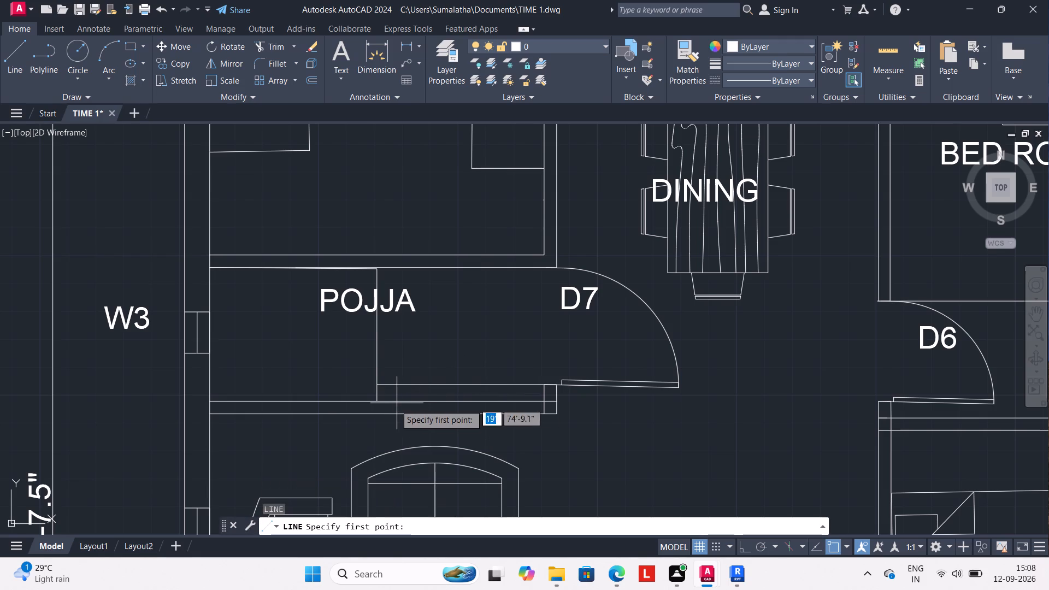
click(379, 404)
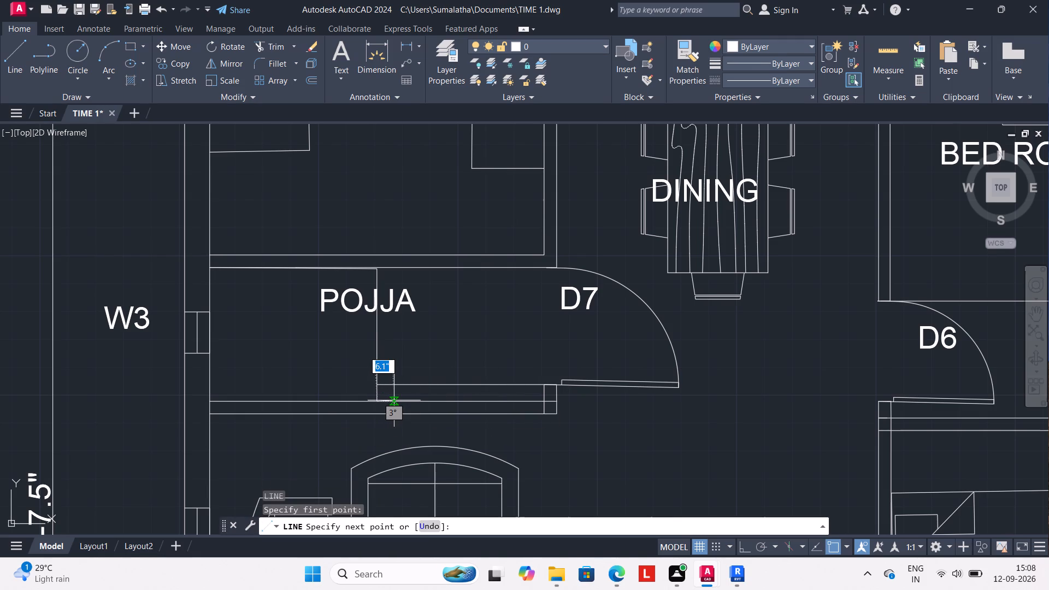
text(6")
key(Return)
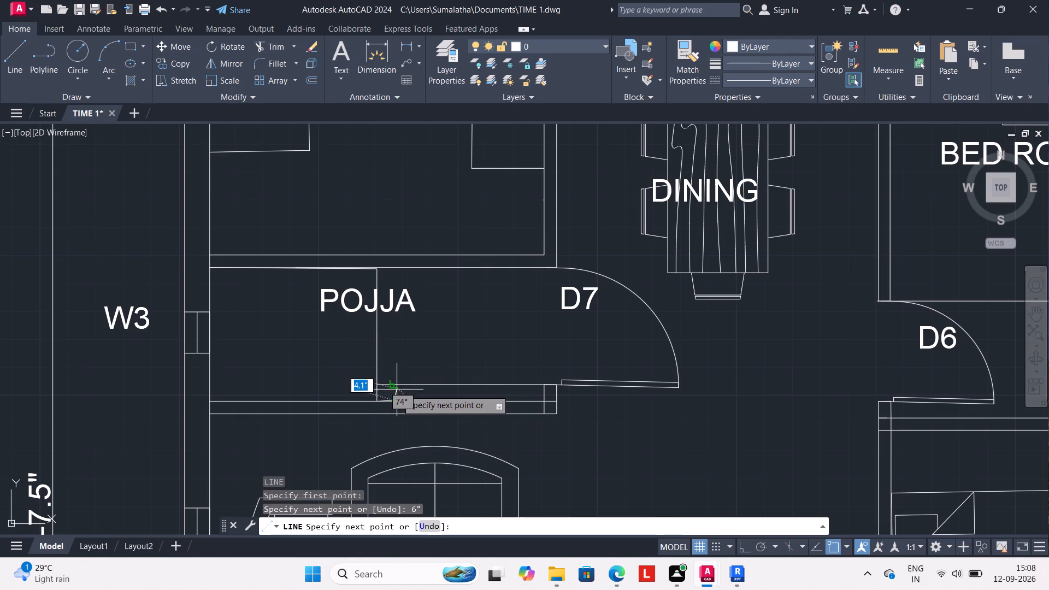
click(397, 385)
key(Escape)
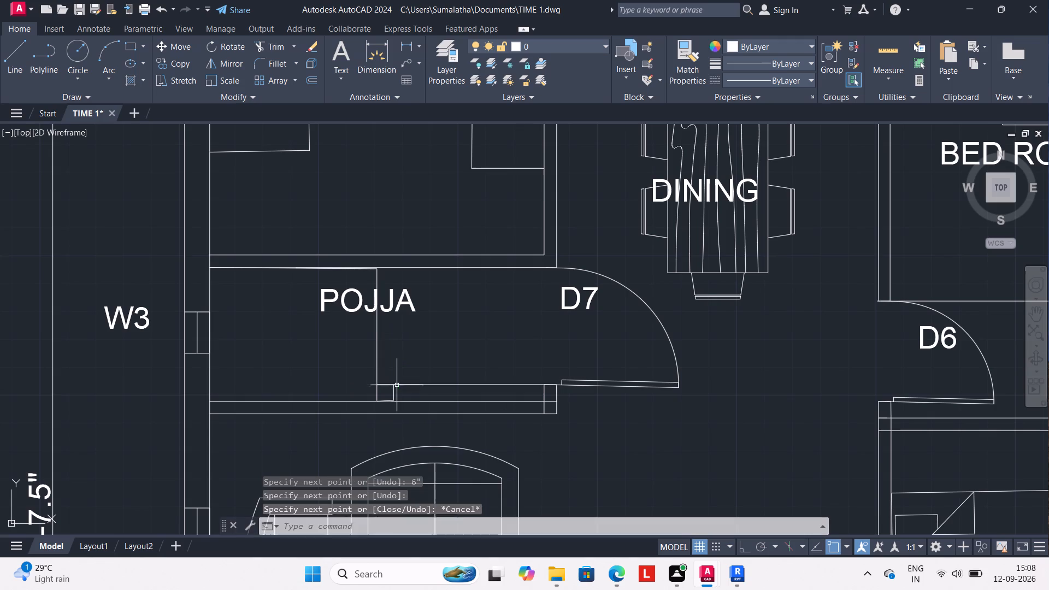
Trim the line between POJJA's partition foot and door D7, and the two vertical wall lines of D7's south jamb.
text(TR)
key(Return)
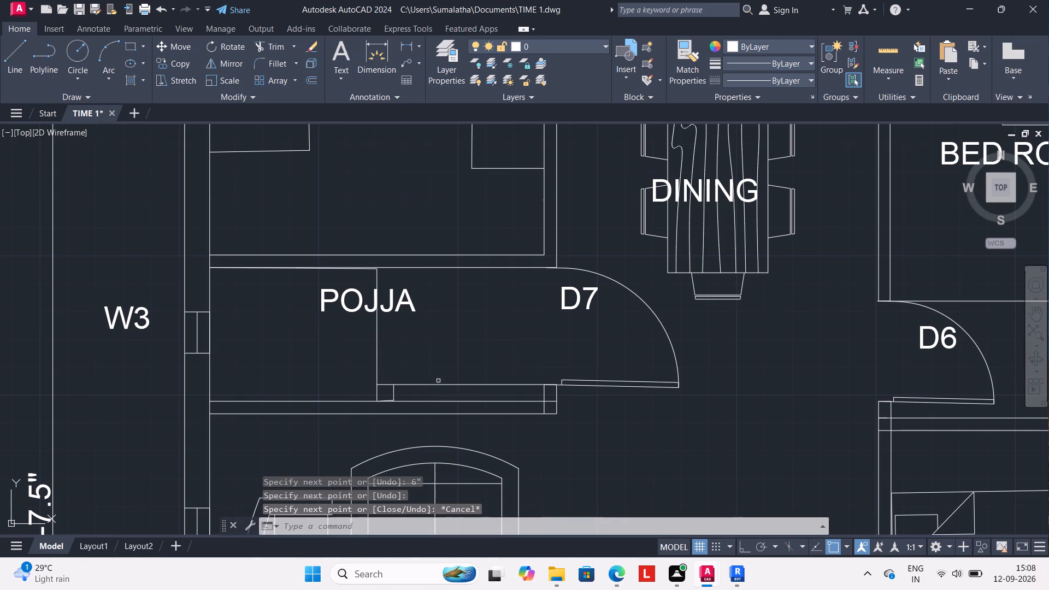
click(441, 383)
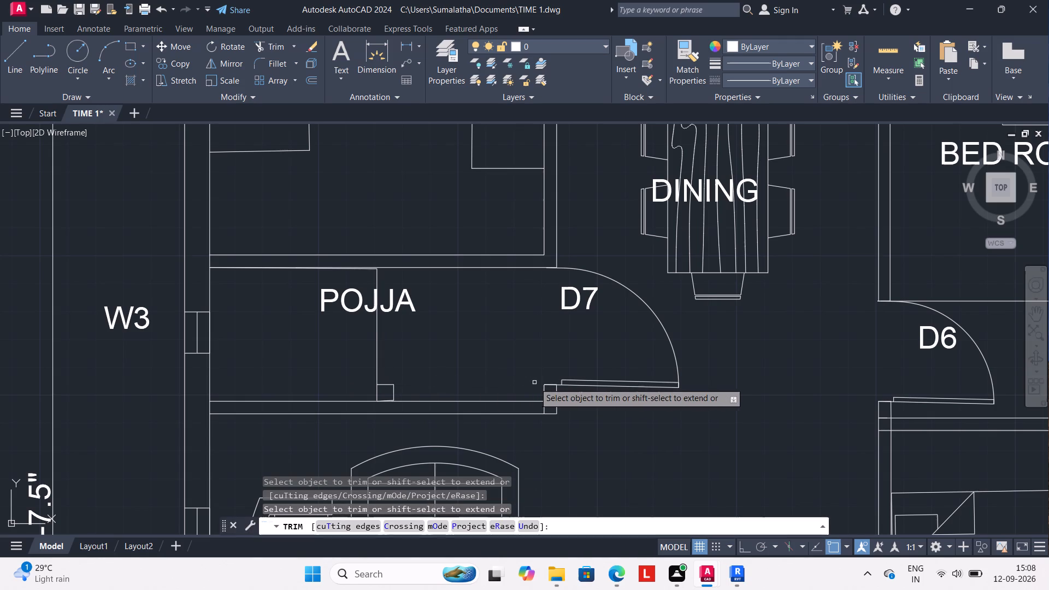
drag(533, 391, 556, 393)
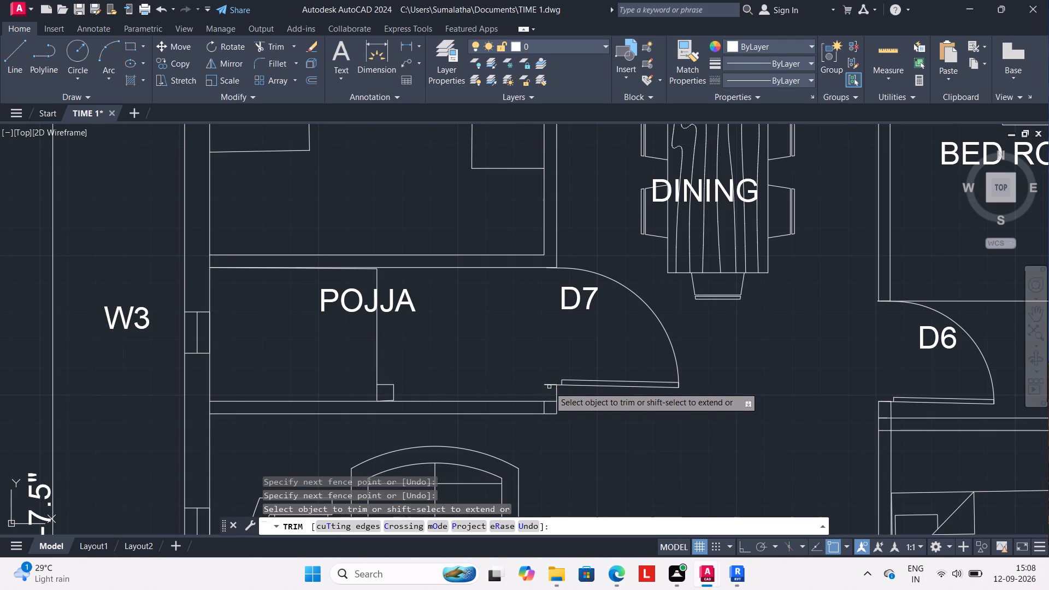
click(558, 392)
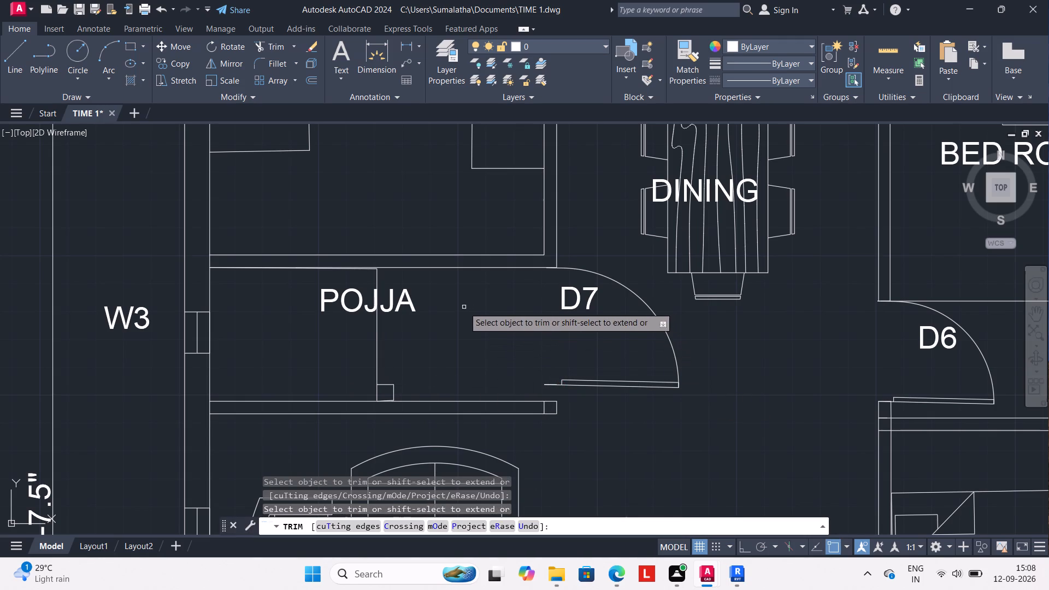
Trim both lines of POJJA's north wall between the partition and the DINING wall.
drag(458, 255, 462, 262)
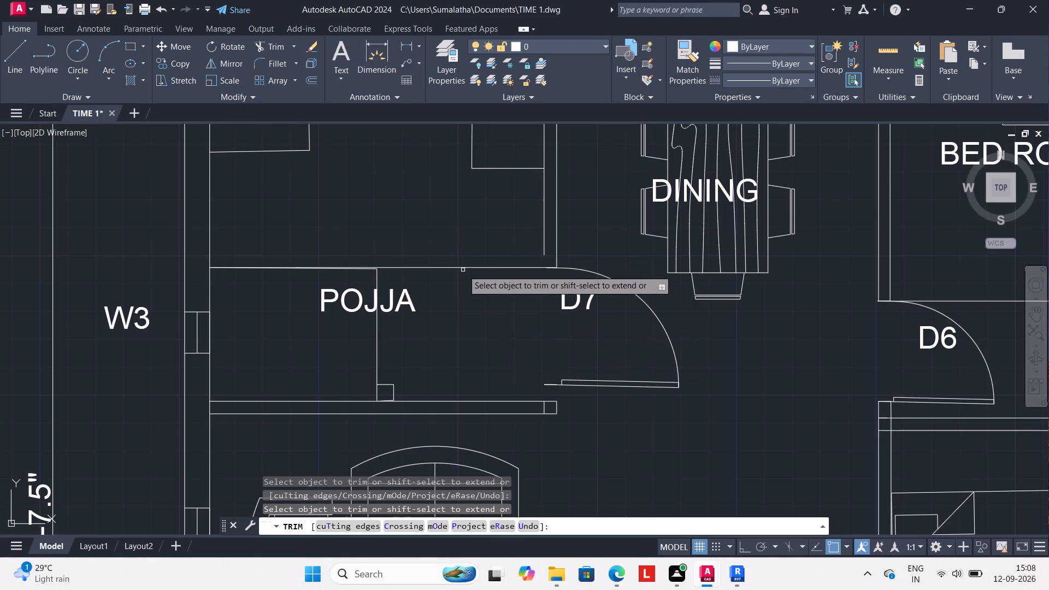
click(463, 266)
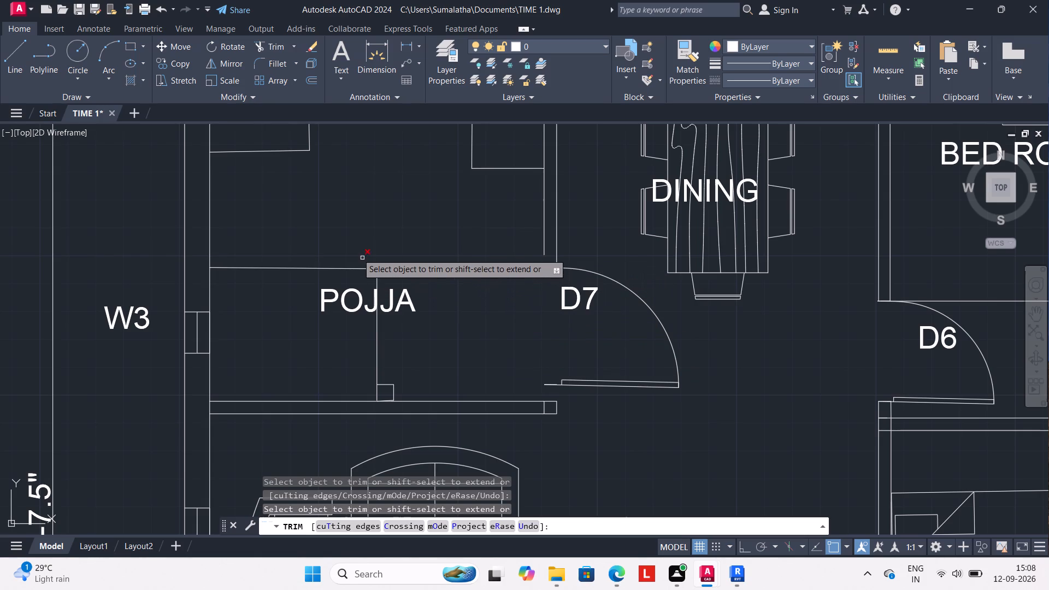
key(Escape)
key(Escape)
Offset POJJA's 5' north line 4.5" to the north and its partition line 4.5" to the east.
key(o)
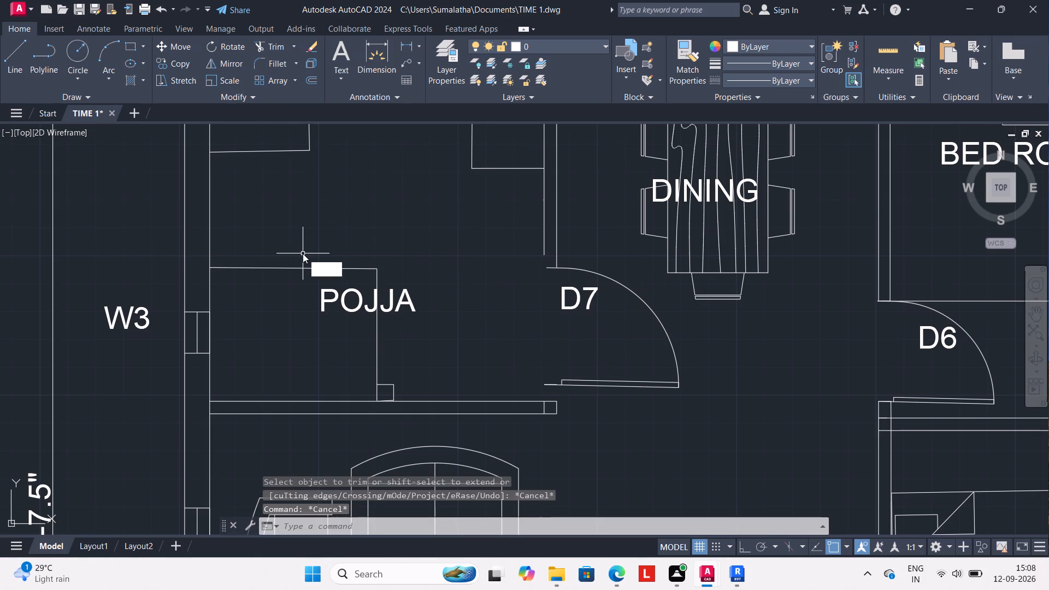
key(Return)
text(4.5")
key(Return)
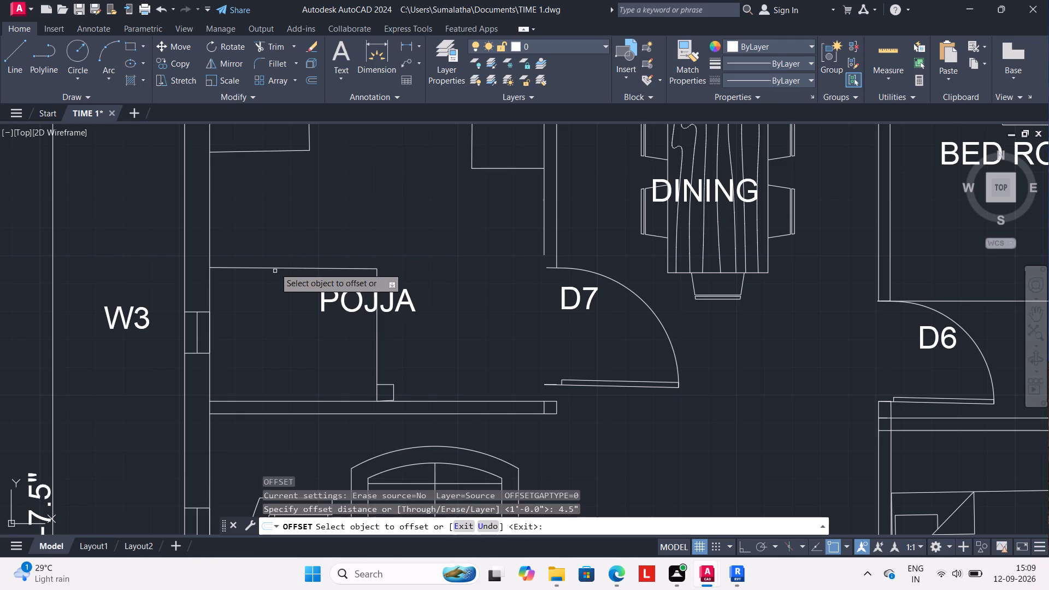
click(276, 267)
click(282, 259)
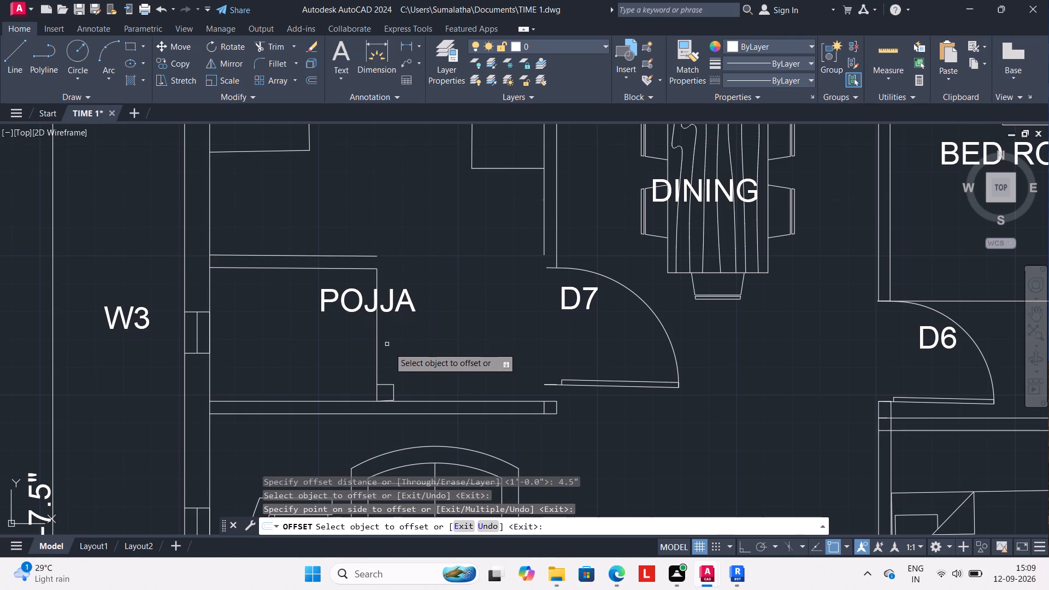
click(378, 279)
click(388, 279)
drag(376, 280, 385, 281)
click(387, 281)
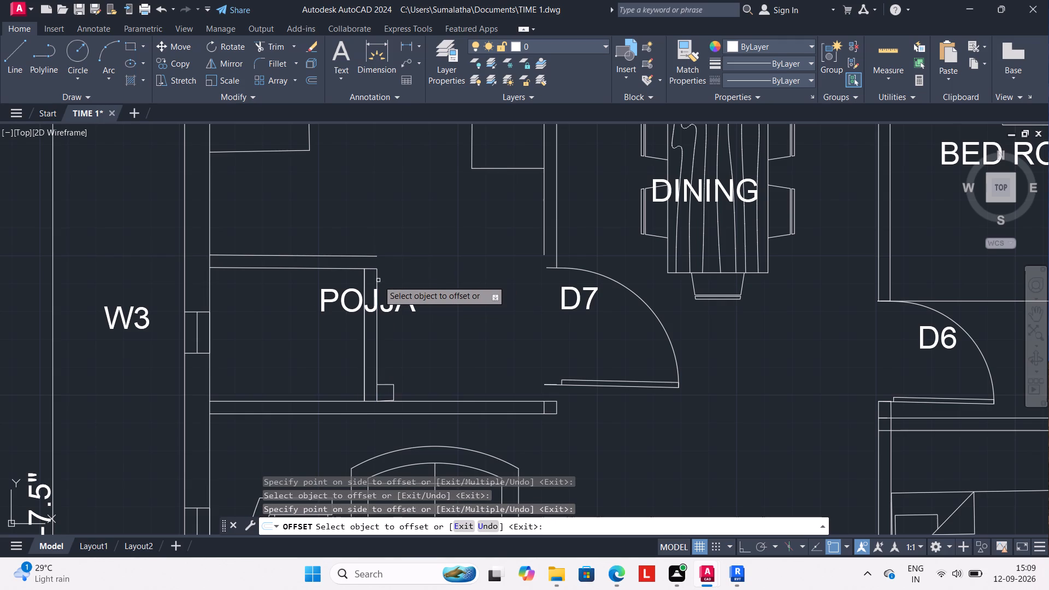
drag(378, 278, 387, 276)
click(387, 276)
key(Escape)
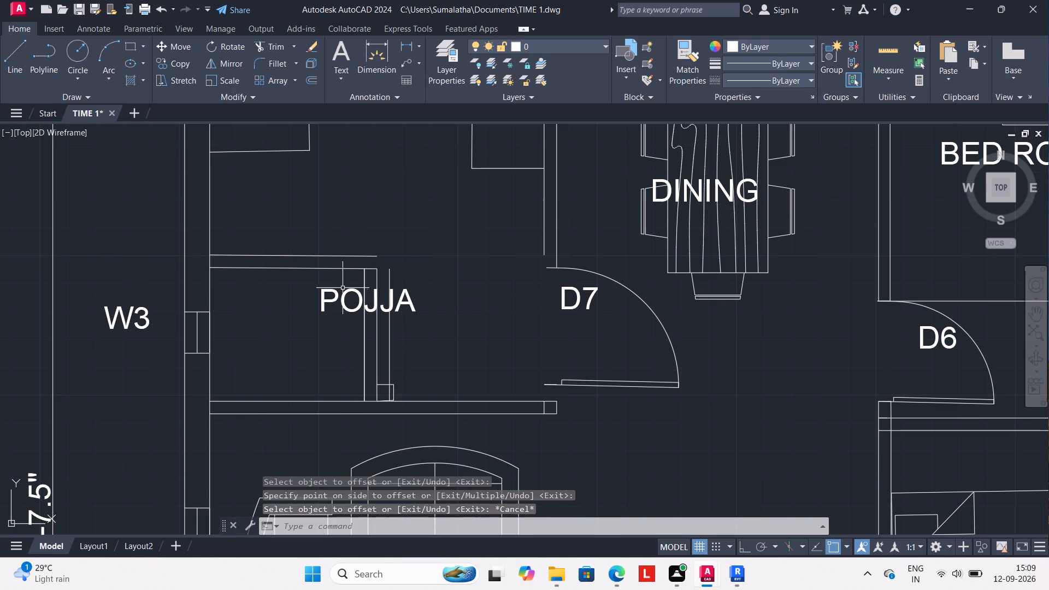
Erase the stray offset lines on the west side of POJJA's partition.
click(364, 280)
key(Delete)
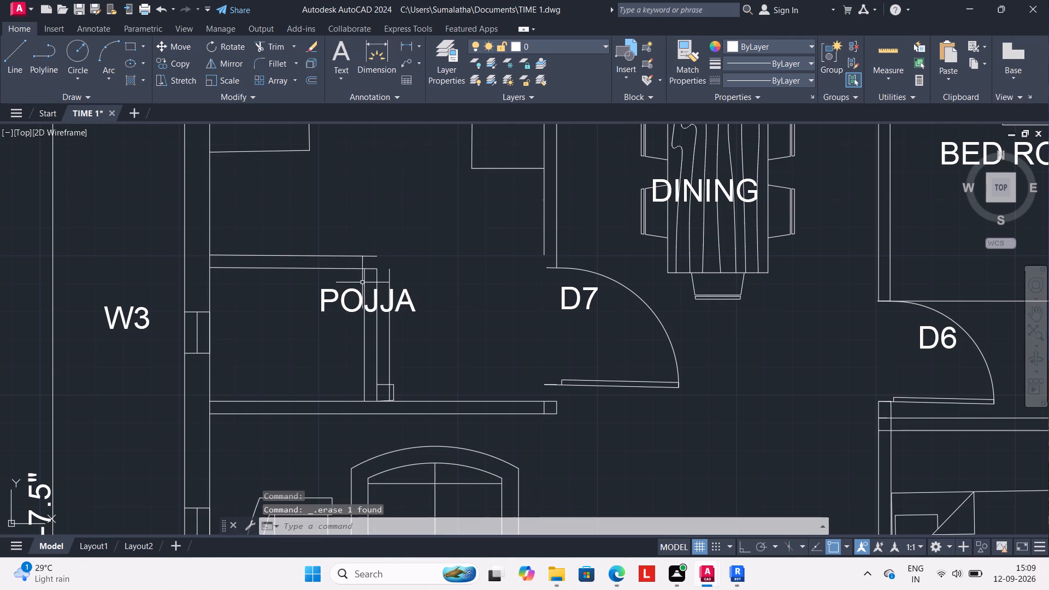
click(364, 293)
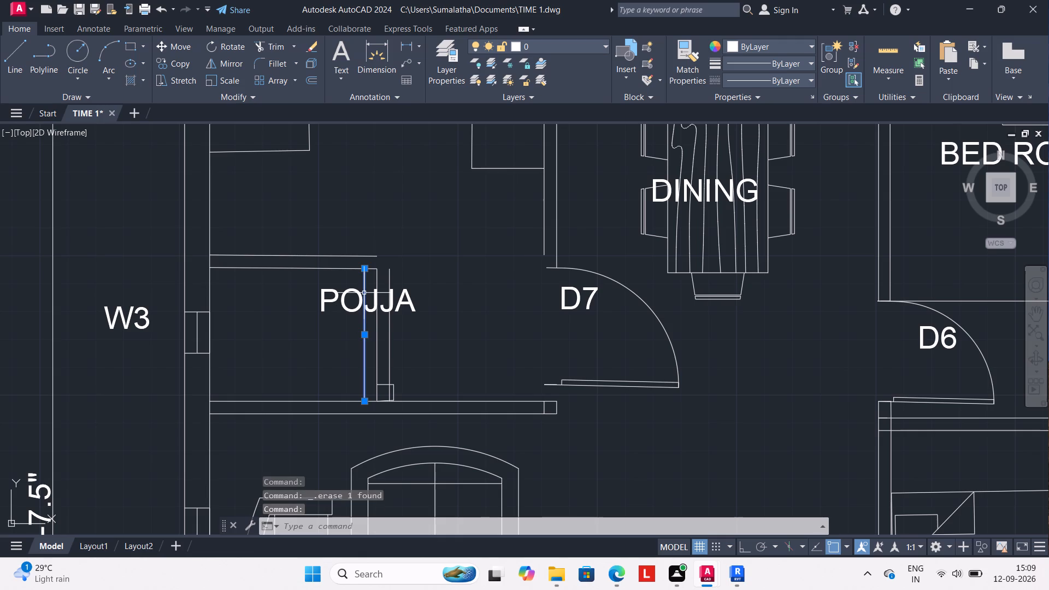
key(Delete)
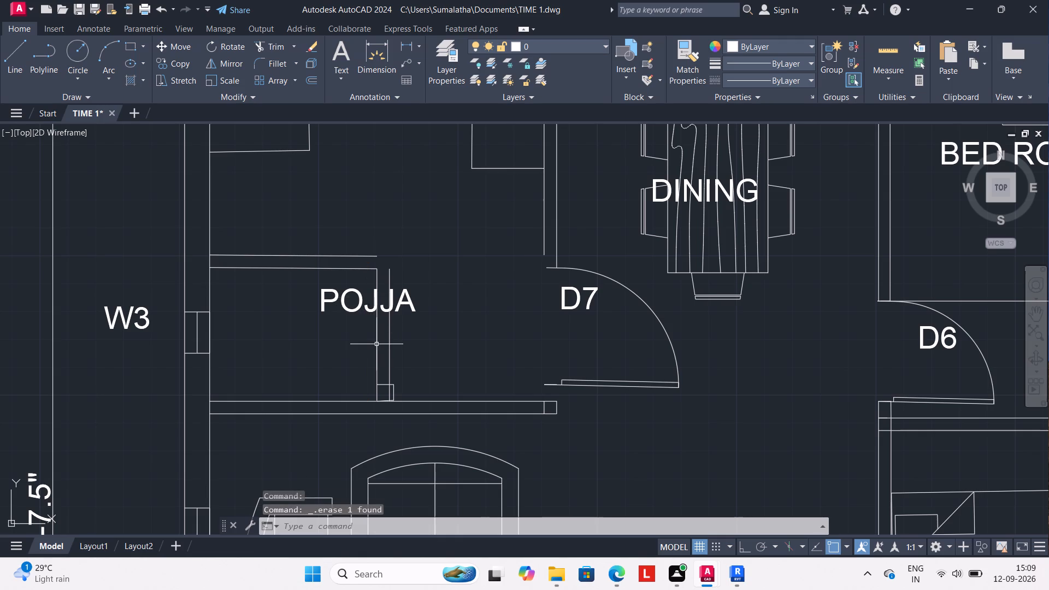
click(376, 344)
key(Escape)
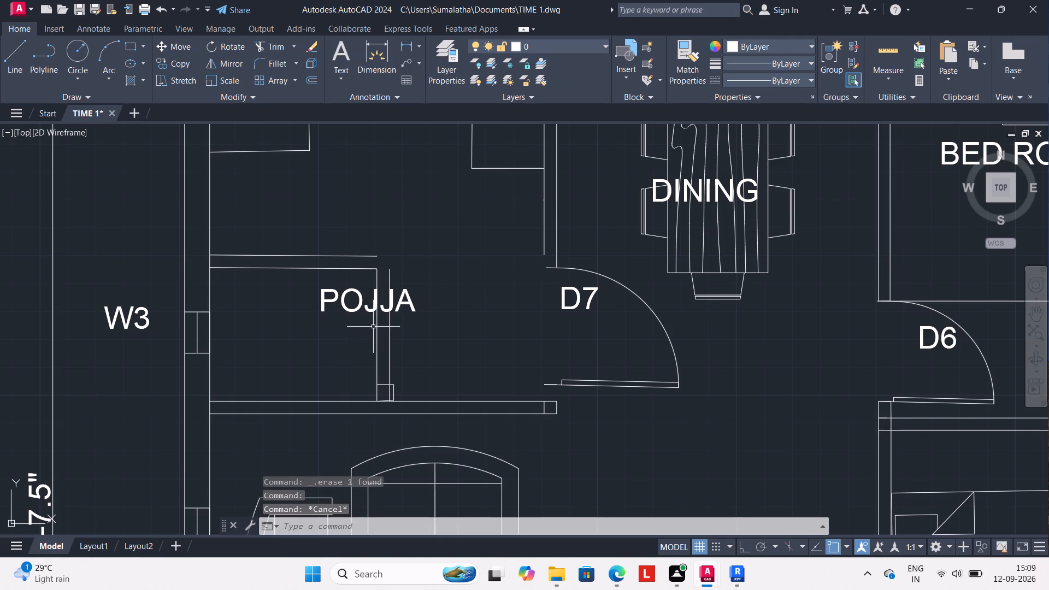
Draw a line about 4.7" east from the outer north wall line's end, continuing south to the partition's outer line.
key(l)
key(Return)
click(376, 260)
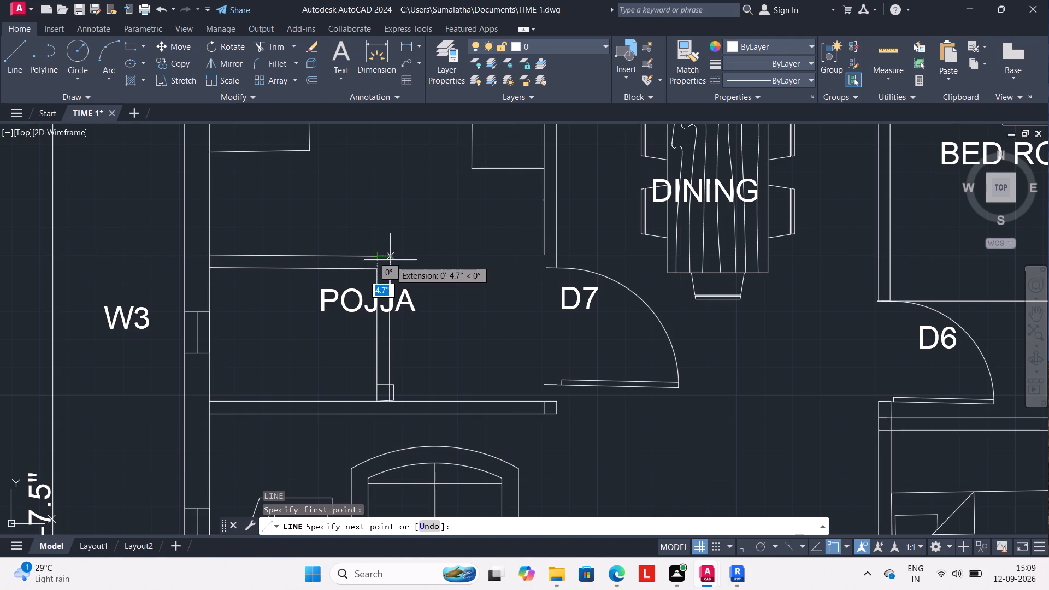
click(390, 260)
click(391, 275)
key(Escape)
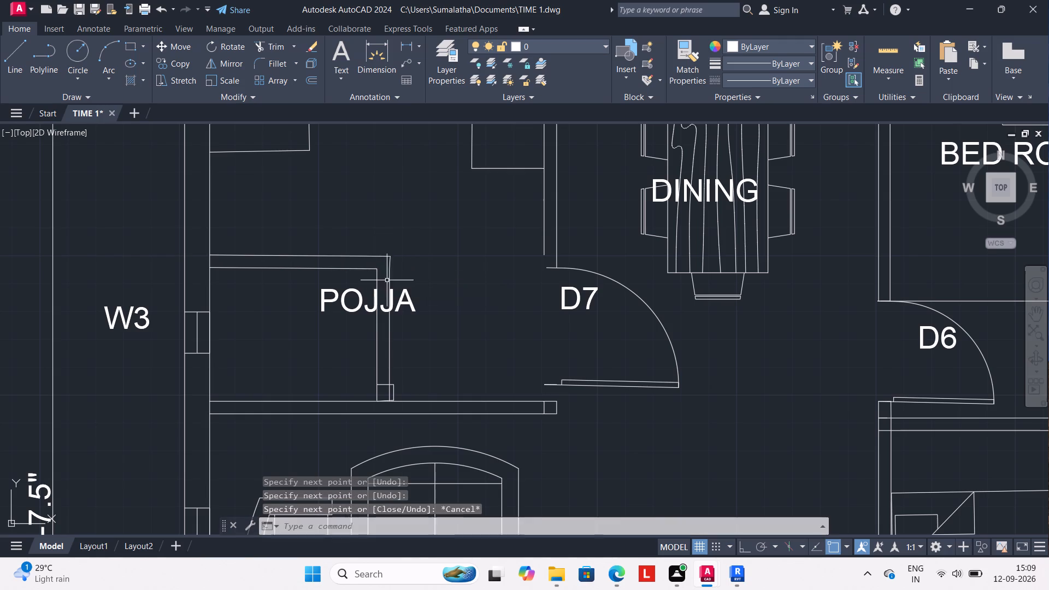
Draw a short line across the partition's two lines just below POJJA's northeast inner corner.
scroll(394, 319, up, 1)
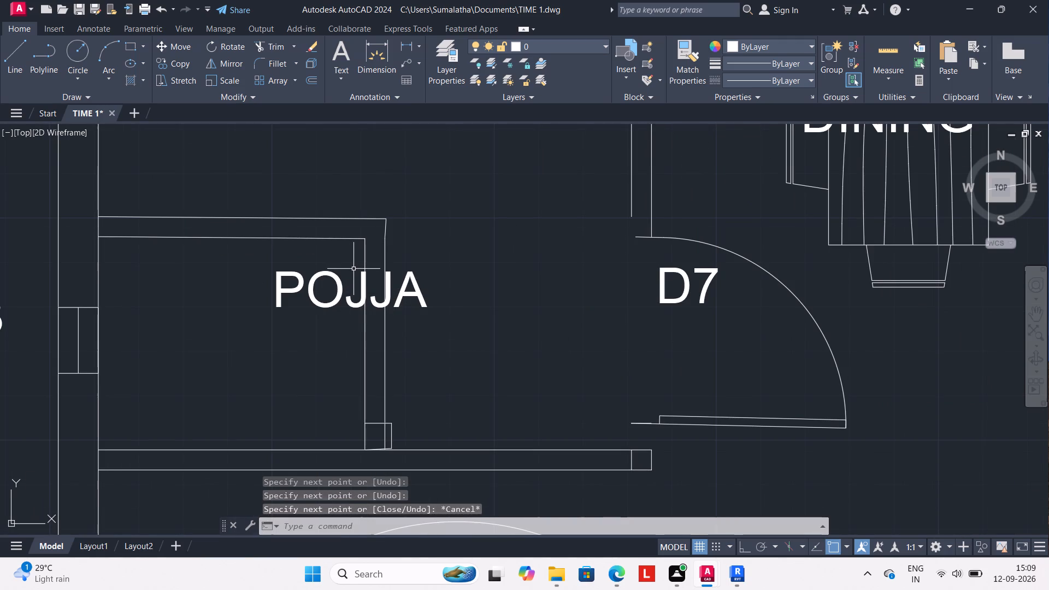
key(l)
key(Return)
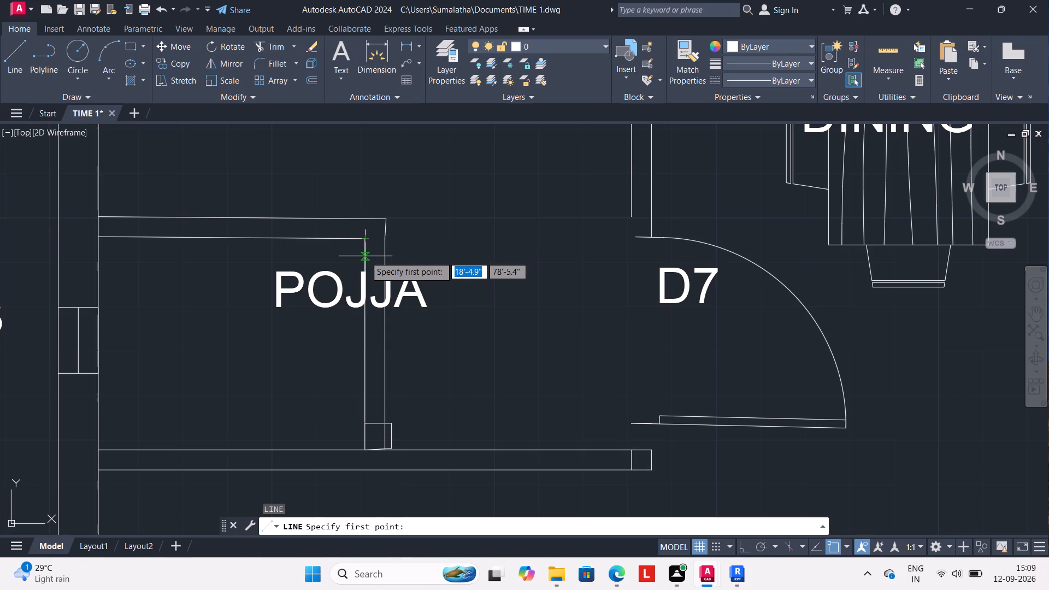
click(364, 257)
click(382, 255)
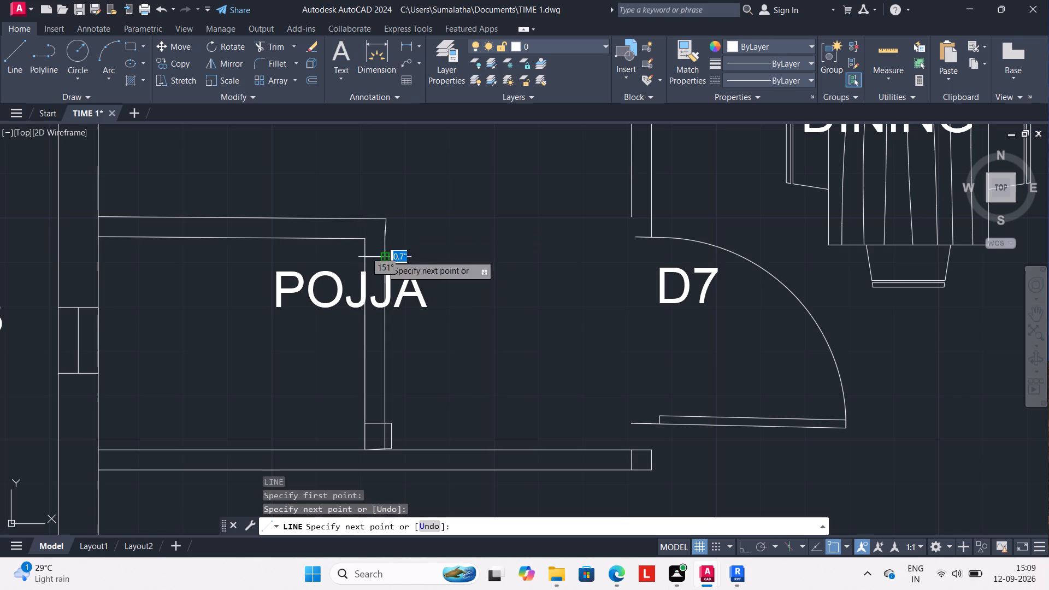
key(Escape)
Replace the short slanted closing line at POJJA's northeast corner by extending the partition's outer line to the north wall line.
click(387, 227)
key(Delete)
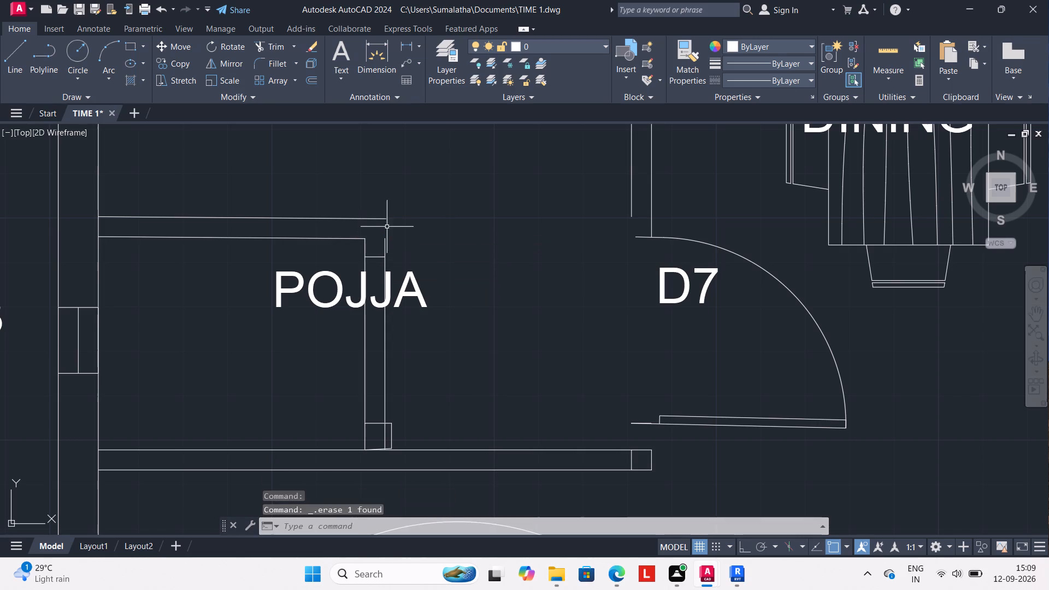
text(EX)
key(Return)
click(385, 240)
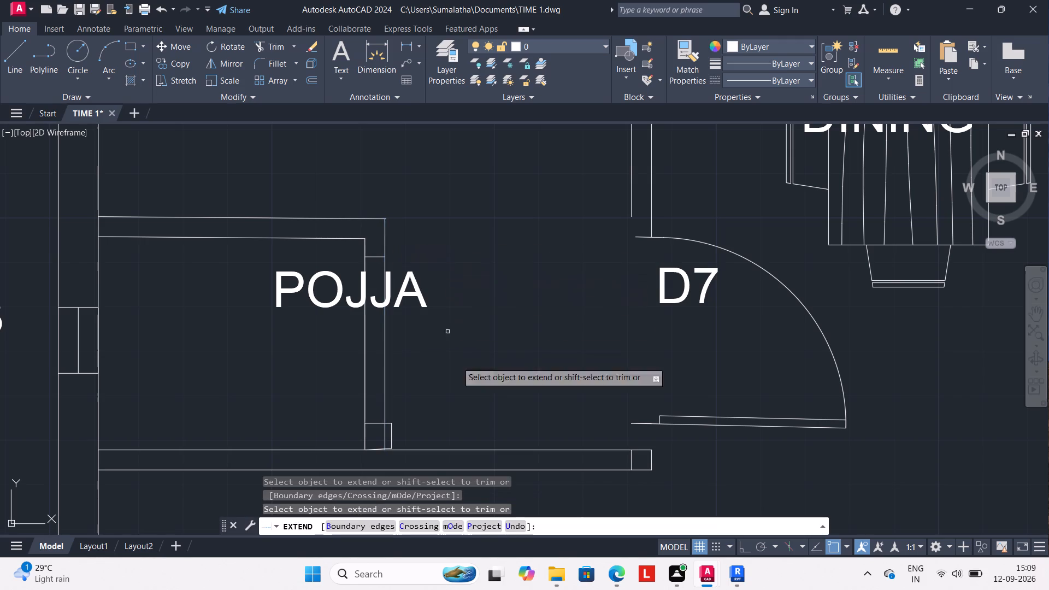
key(Escape)
Trim the partition's two lines between the short cross line at the north end and the foot block at the south wall.
text(TR)
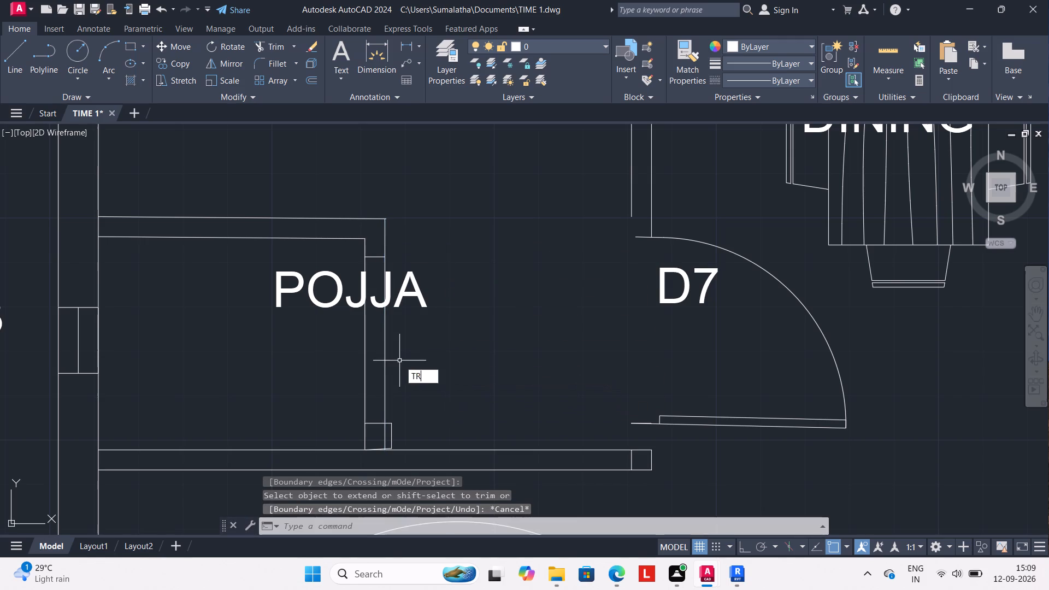
key(Return)
click(385, 365)
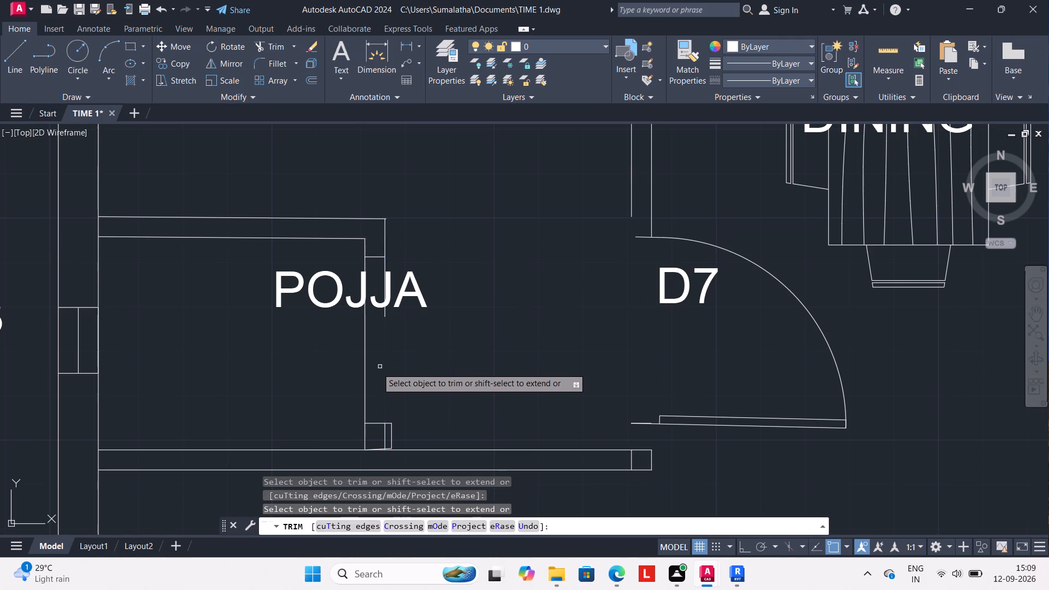
drag(365, 373, 365, 364)
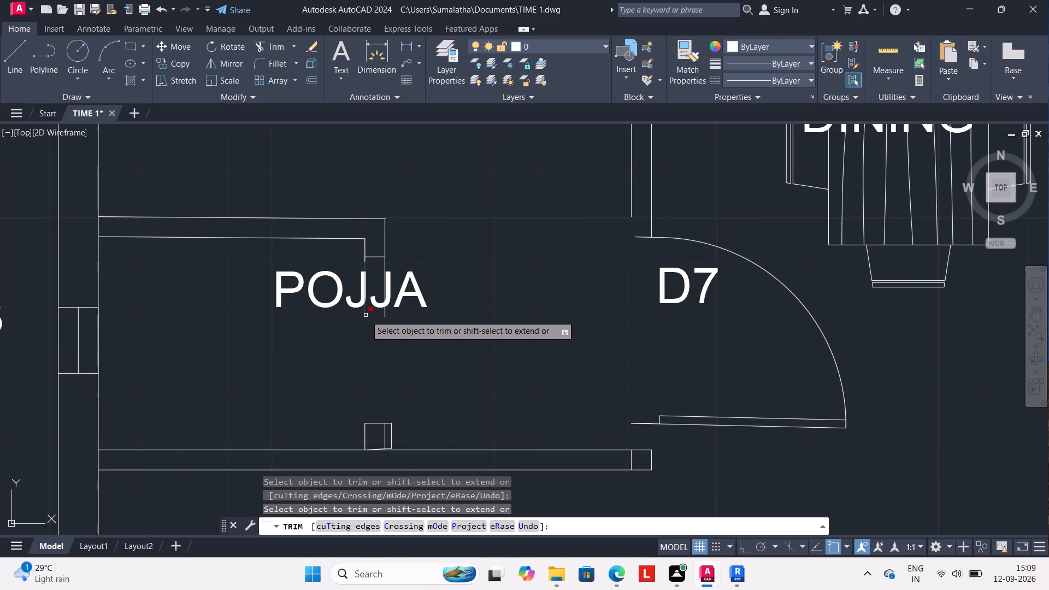
click(366, 315)
click(384, 314)
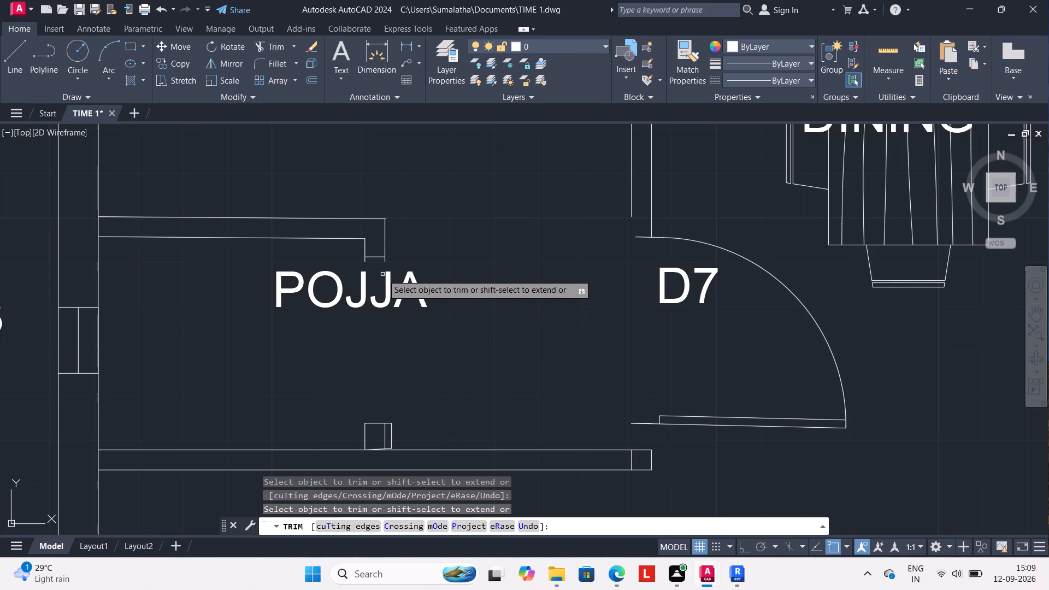
click(385, 261)
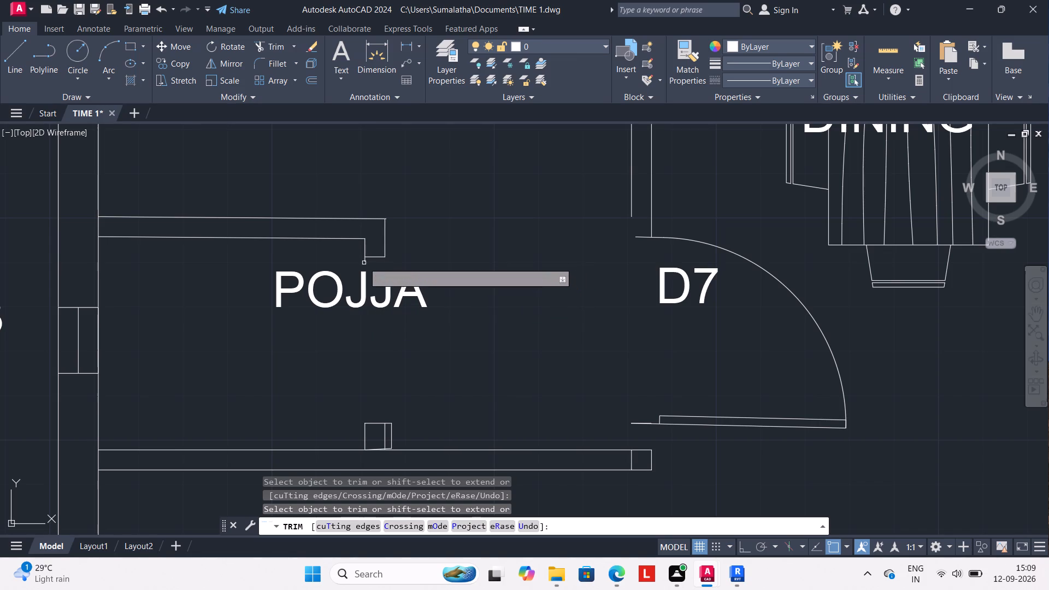
click(363, 262)
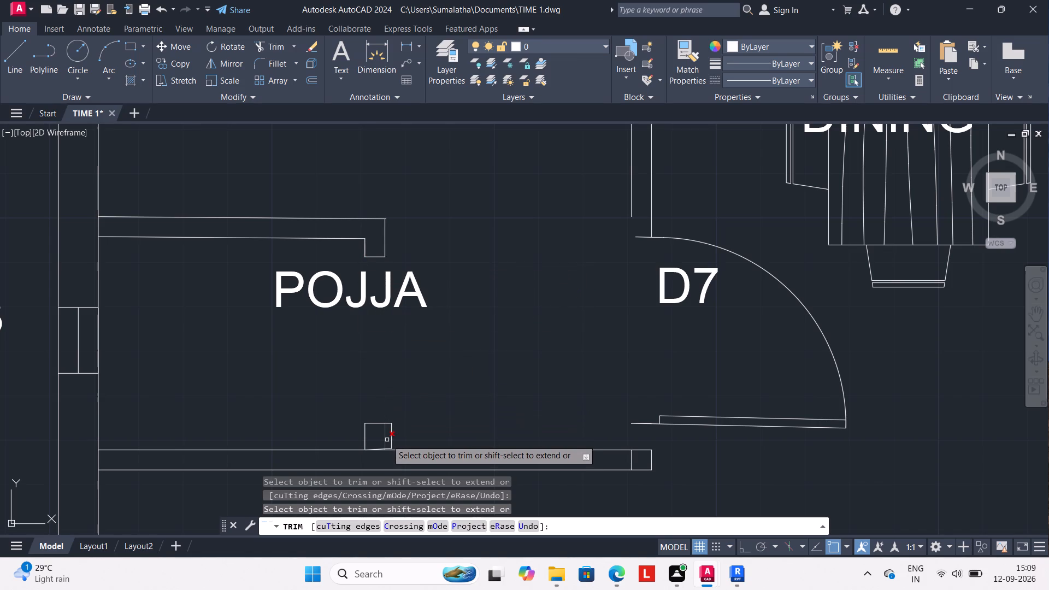
Trim the foot block's inner vertical line, its east side and its sloping base line.
click(387, 440)
scroll(390, 446, up, 1)
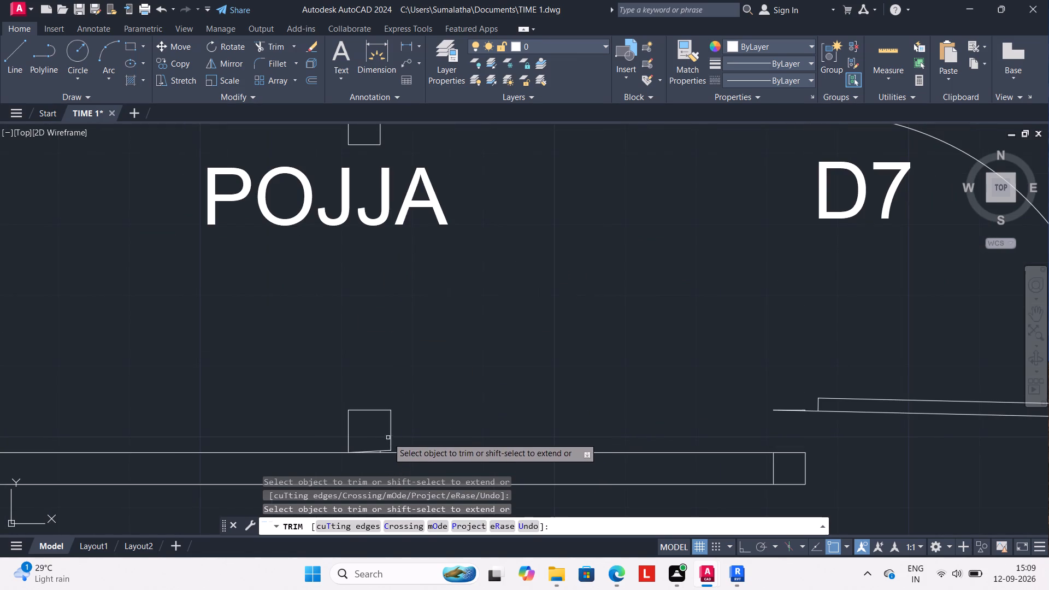
click(388, 437)
click(396, 440)
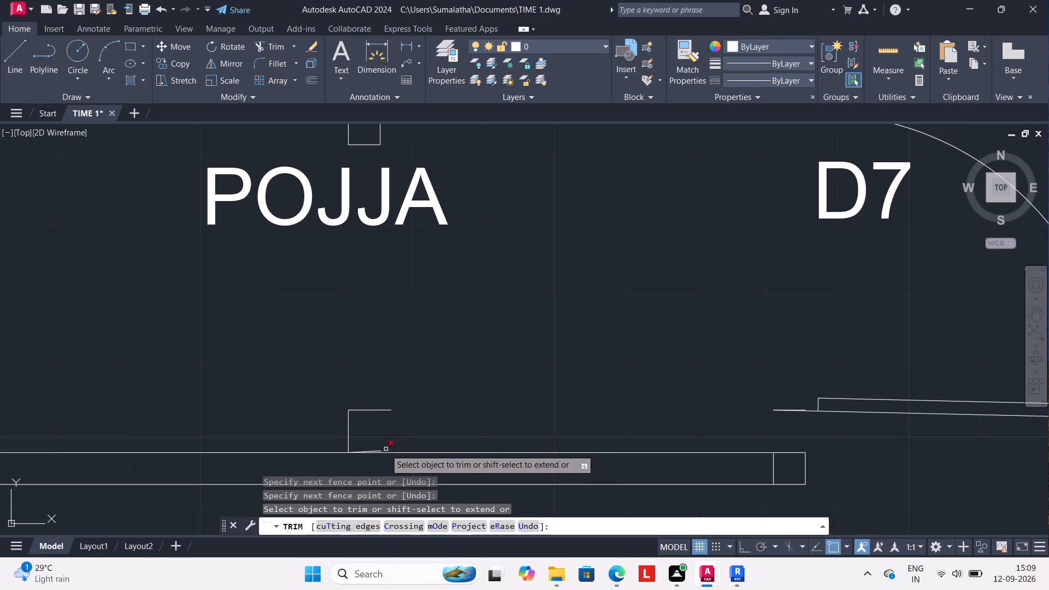
click(379, 450)
click(384, 449)
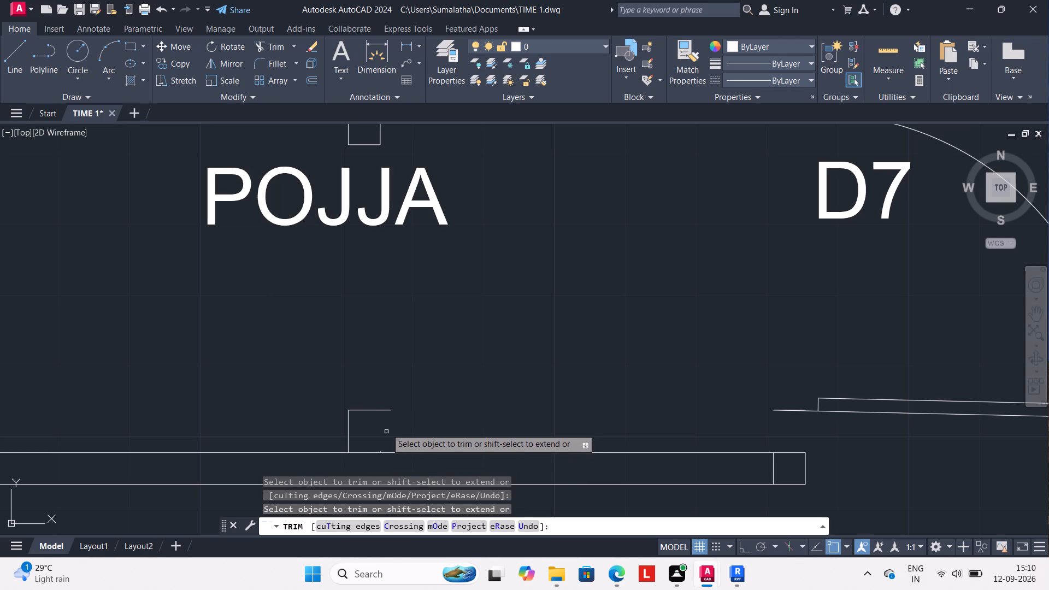
key(Escape)
Draw a straight line from the east end of the foot block's top edge south to POJJA's south wall.
scroll(388, 422, down, 1)
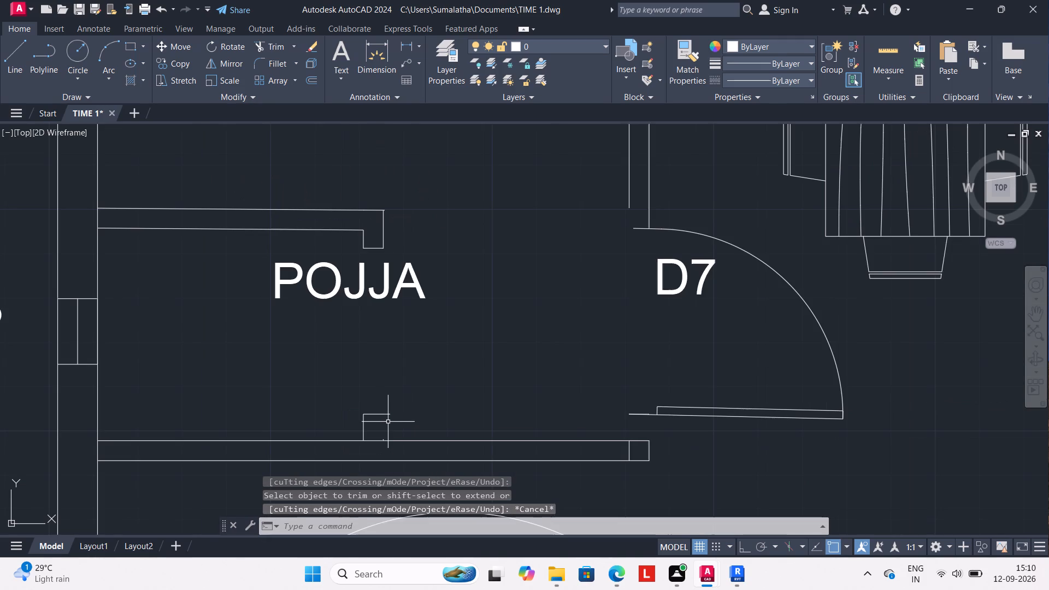
key(l)
key(Return)
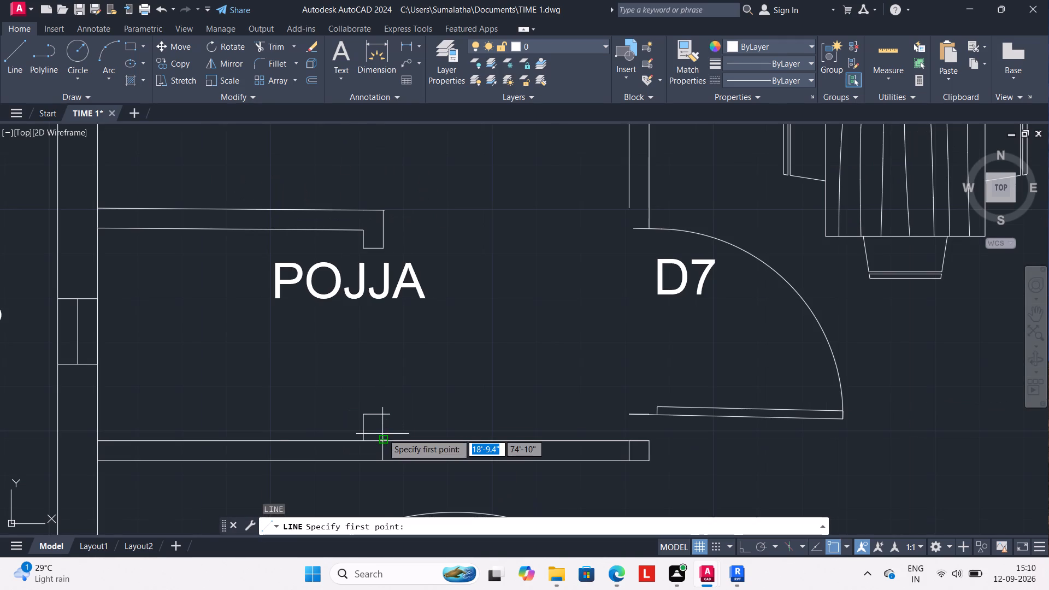
click(390, 418)
click(393, 440)
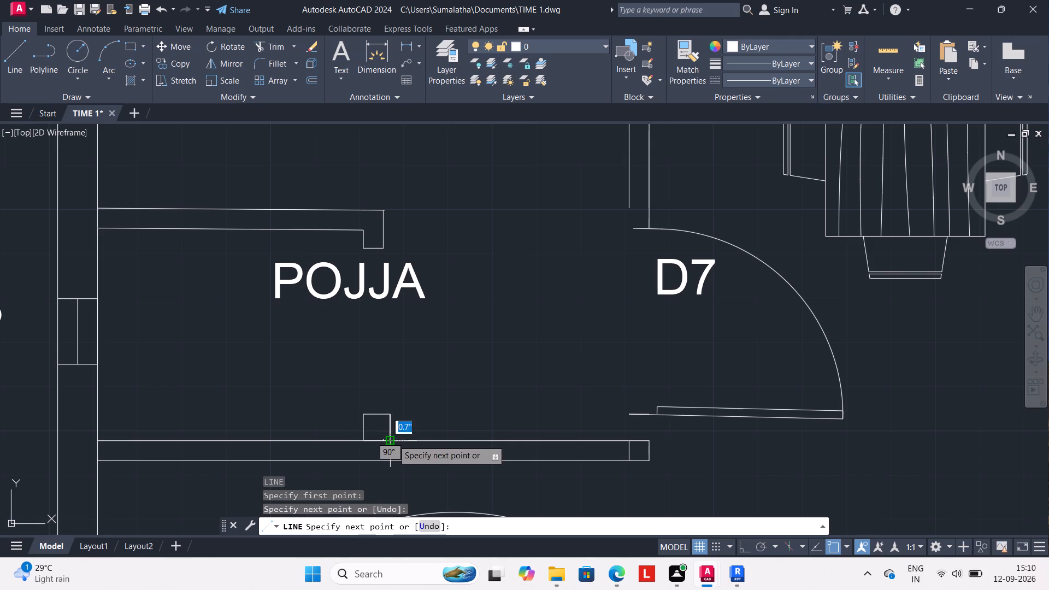
Move the D7 door about 5' west from the old opening onto the northwest corner of POJJA's foot block.
key(Escape)
click(708, 410)
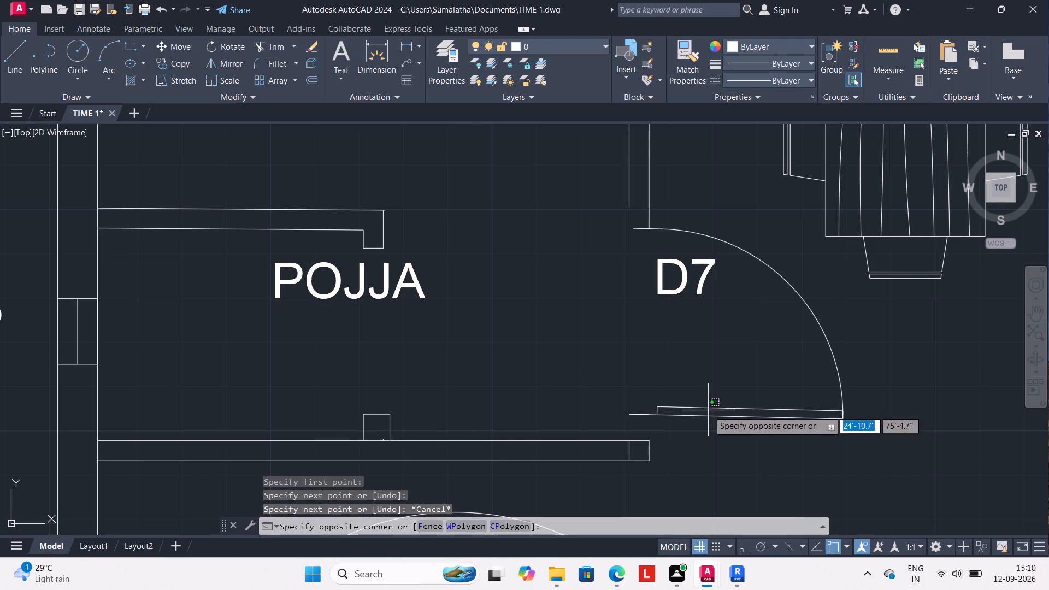
click(702, 413)
key(Escape)
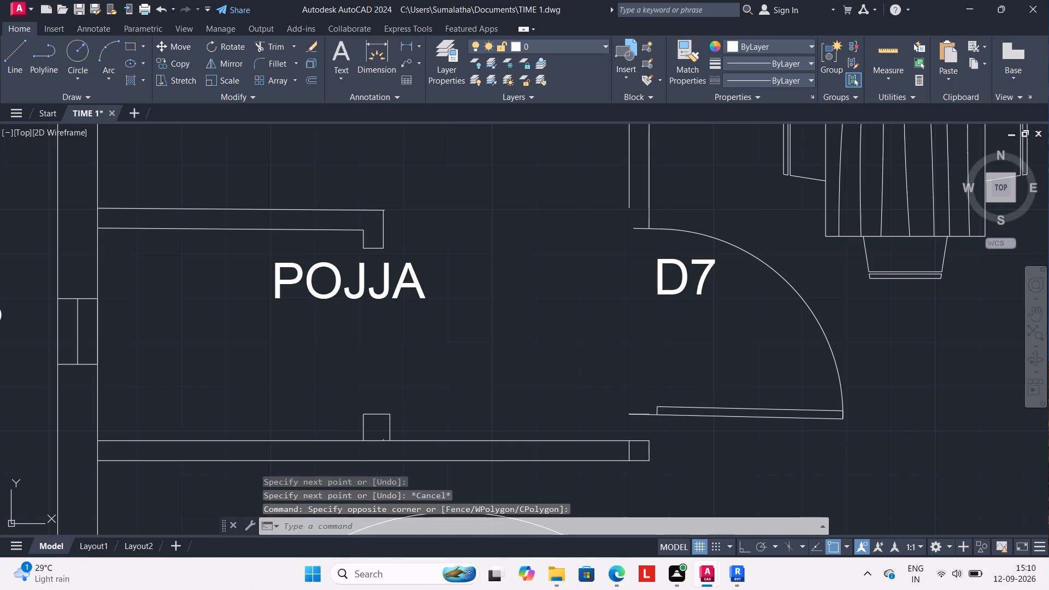
click(700, 414)
key(m)
key(Return)
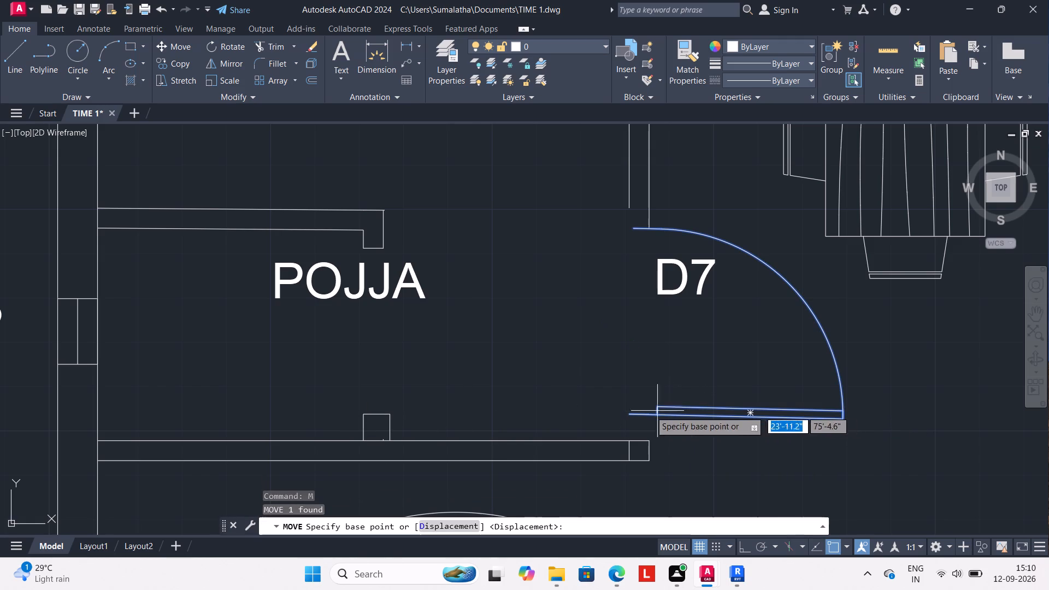
click(626, 414)
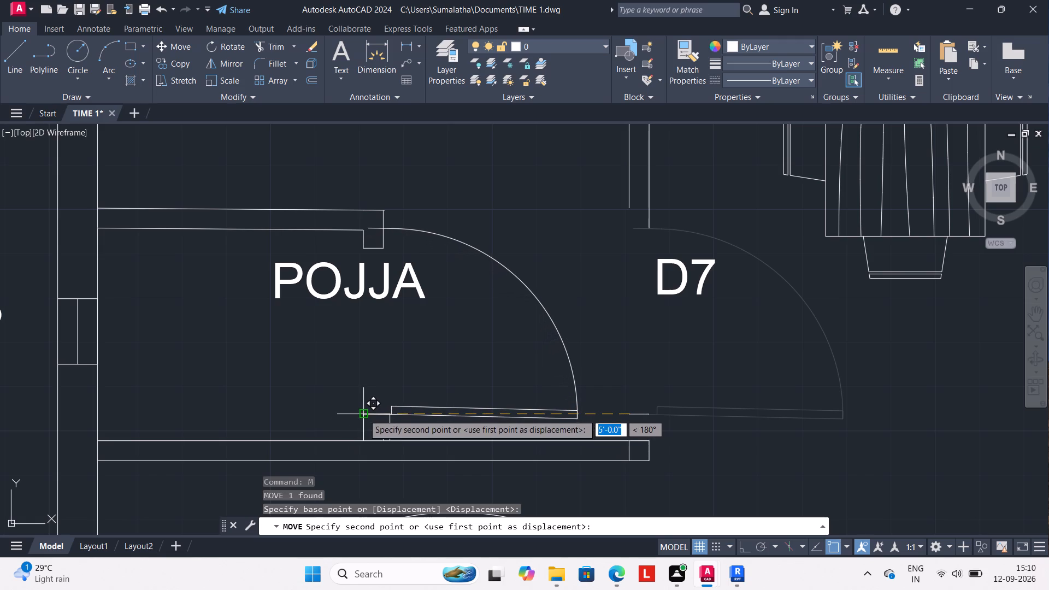
click(361, 414)
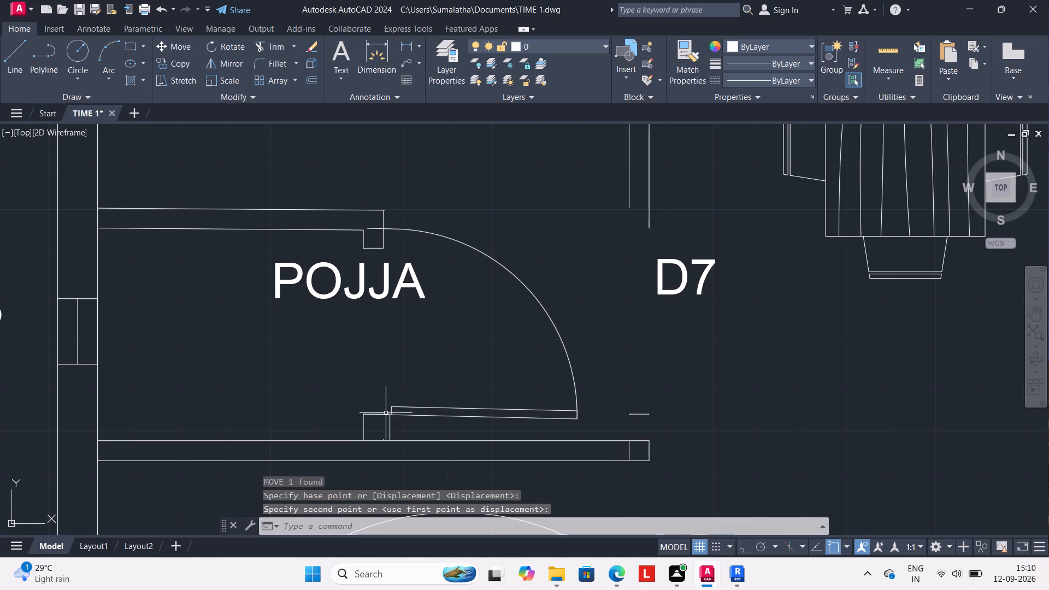
Scale the moved door by reference from the foot block's corner so its arc reaches the underside of the north wall stub.
click(398, 409)
key(Escape)
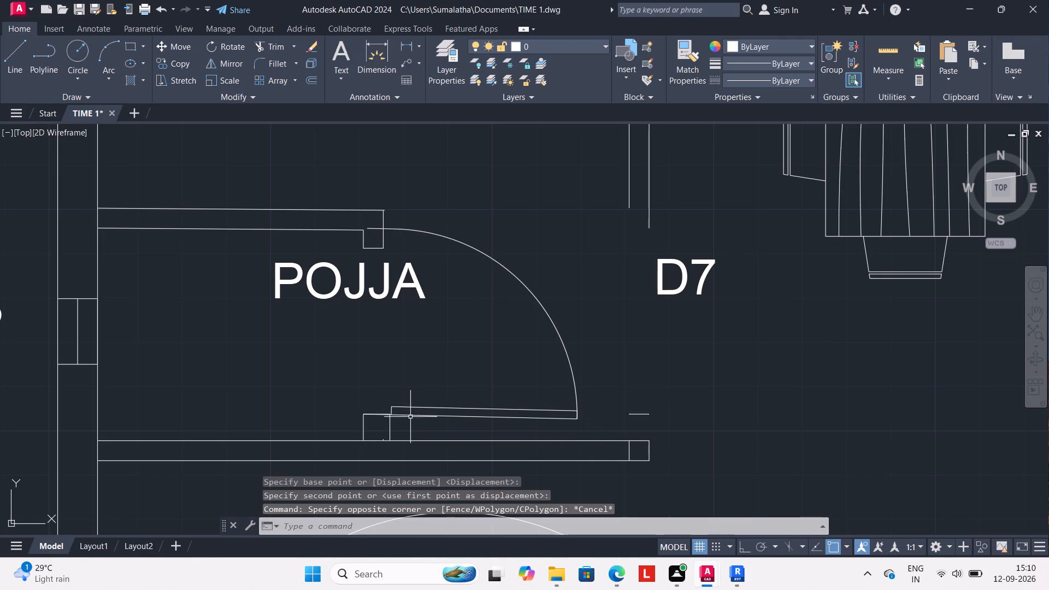
click(411, 414)
text(SC)
key(Return)
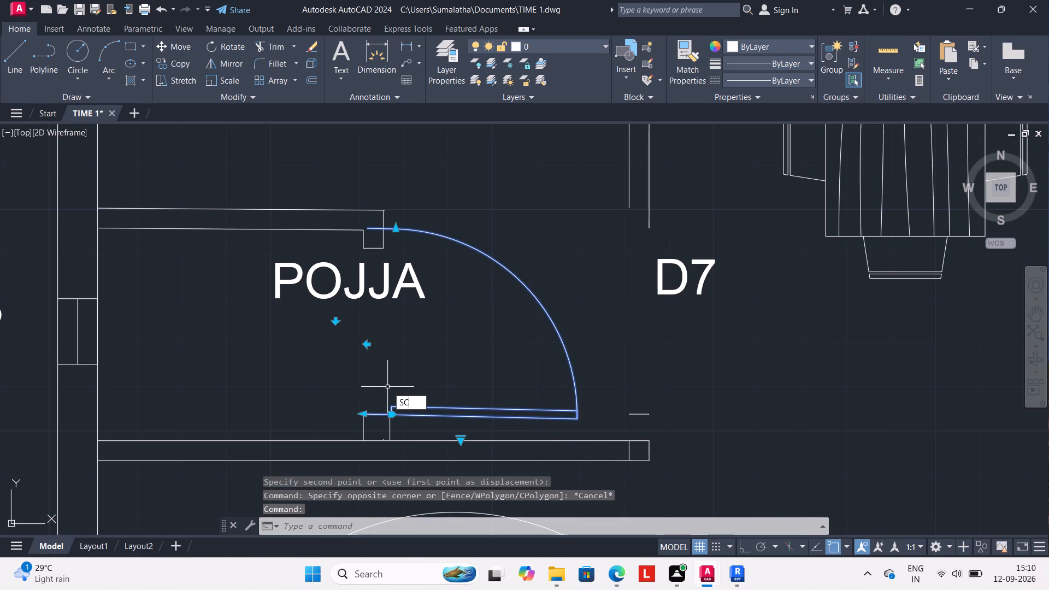
drag(362, 418, 362, 410)
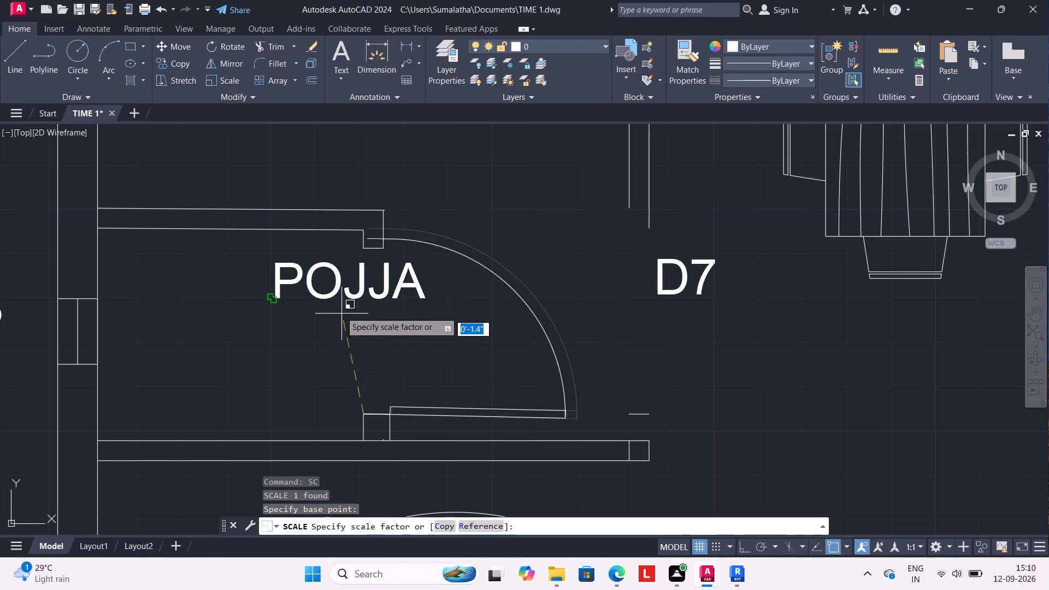
key(r)
key(Return)
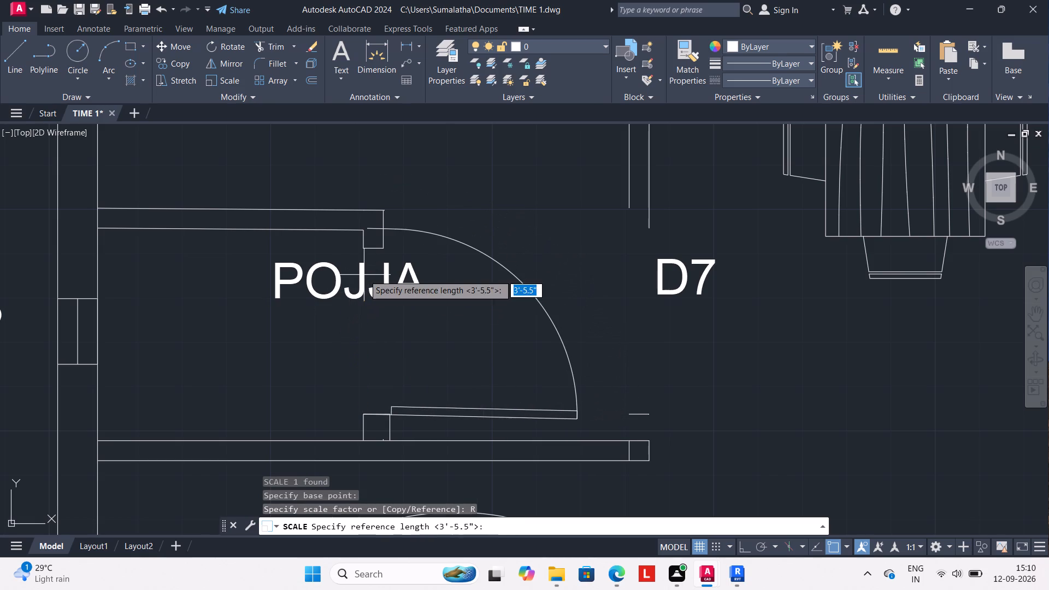
drag(364, 411, 365, 396)
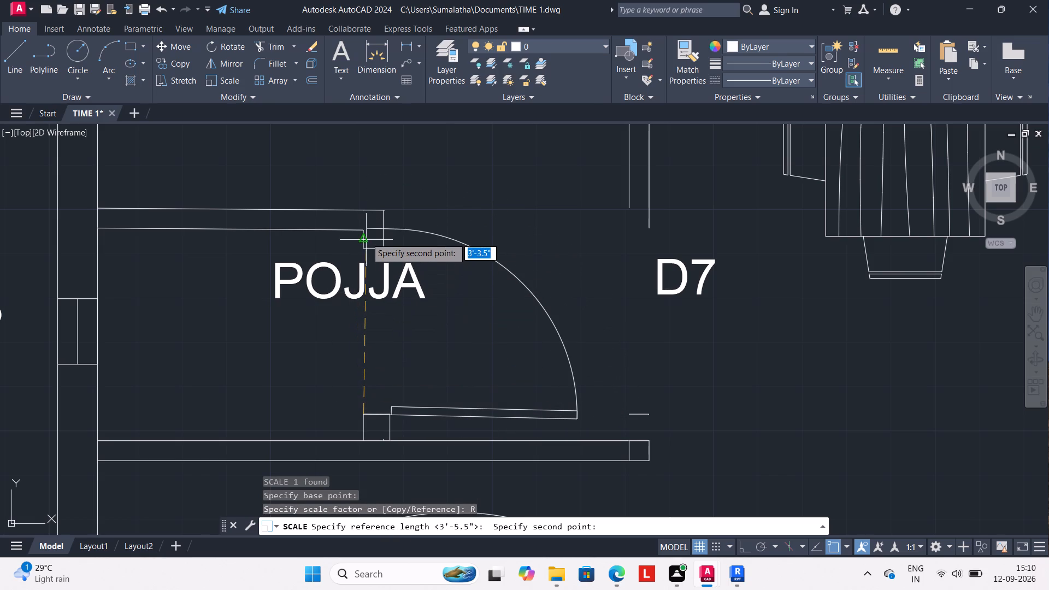
click(369, 227)
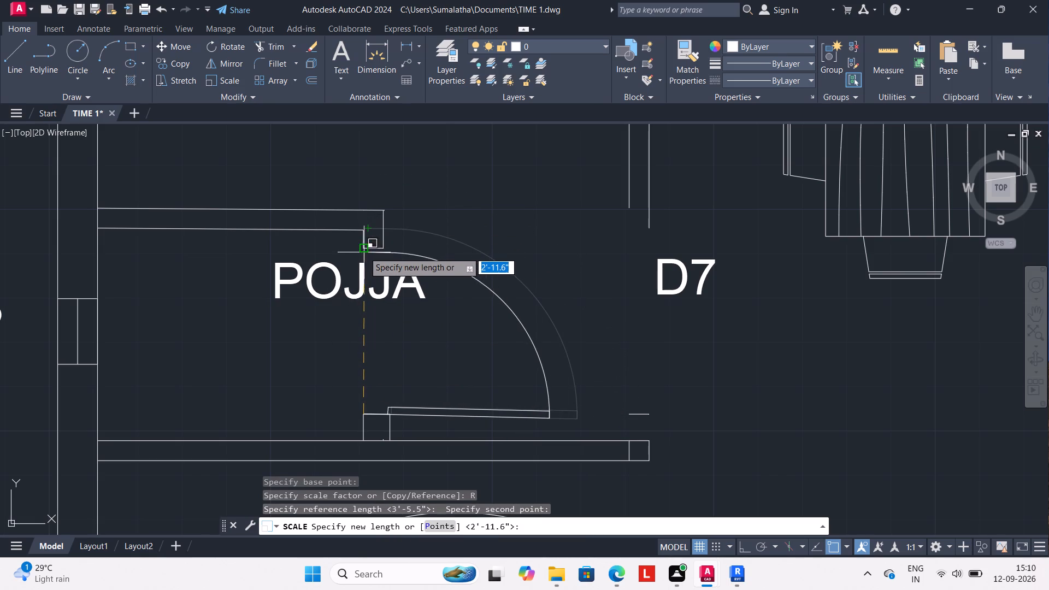
click(364, 250)
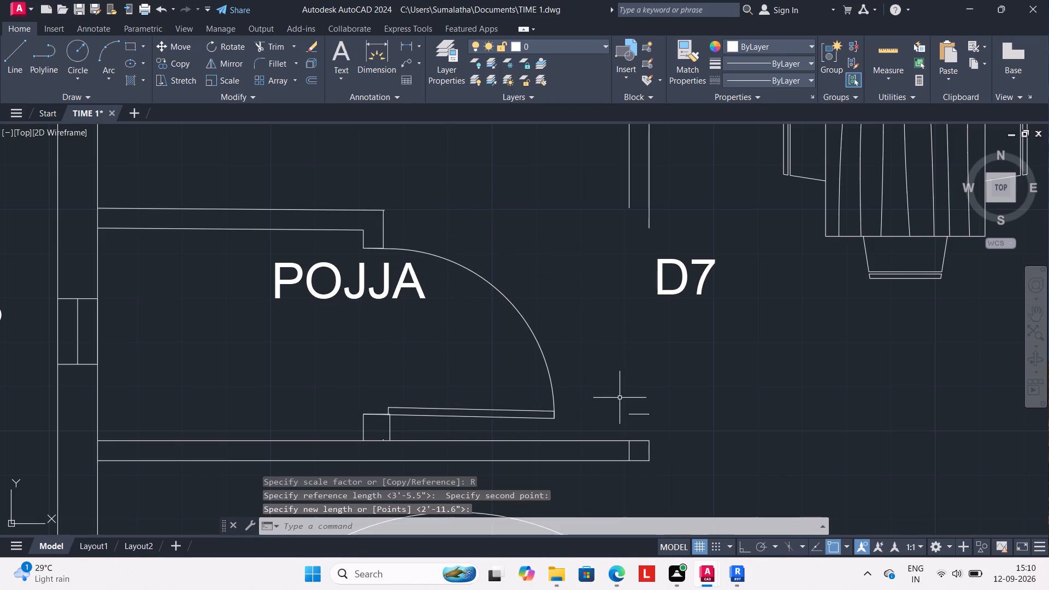
Delete the short leftover horizontal line at the old D7 door opening.
click(636, 414)
key(Delete)
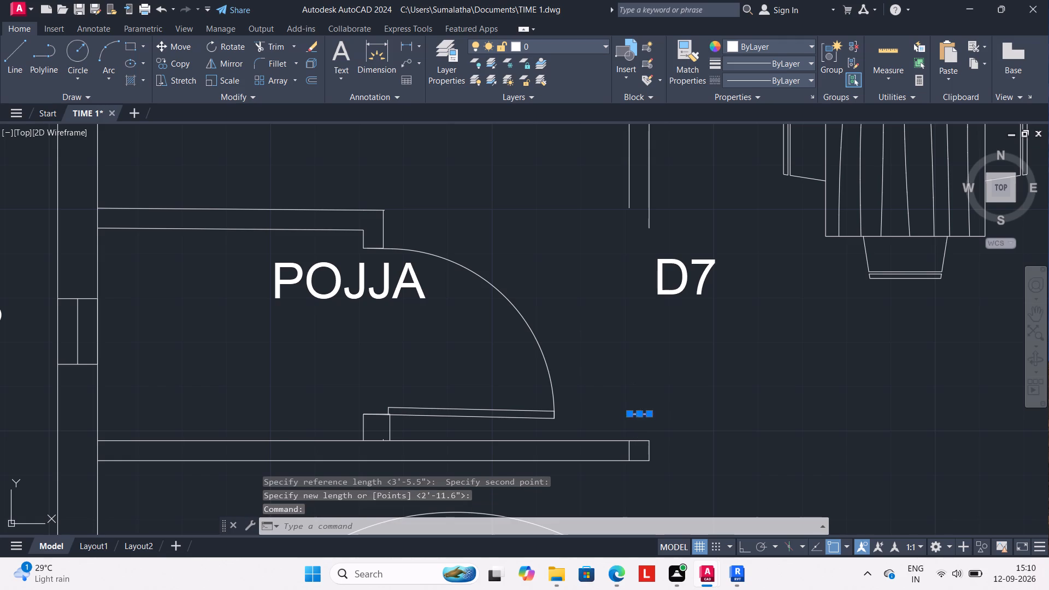
Move the D7 label into POJJA's new door opening, between the north stub and the foot block.
drag(677, 262, 681, 267)
key(m)
key(Return)
click(680, 284)
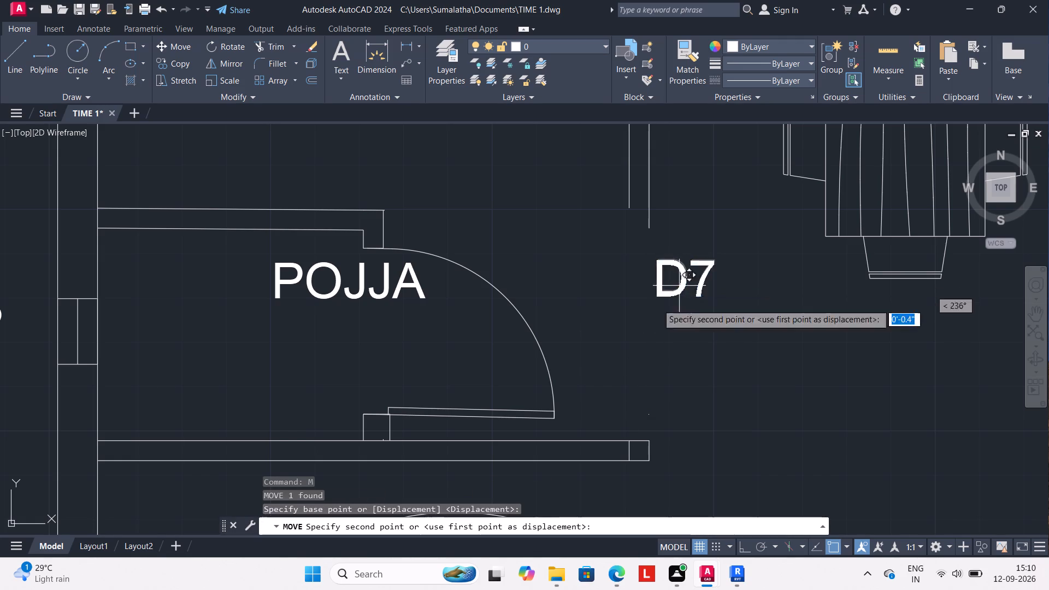
click(378, 362)
Move the POJJA label southwest, clear of the door swing and into the middle of the smaller room.
scroll(431, 371, down, 2)
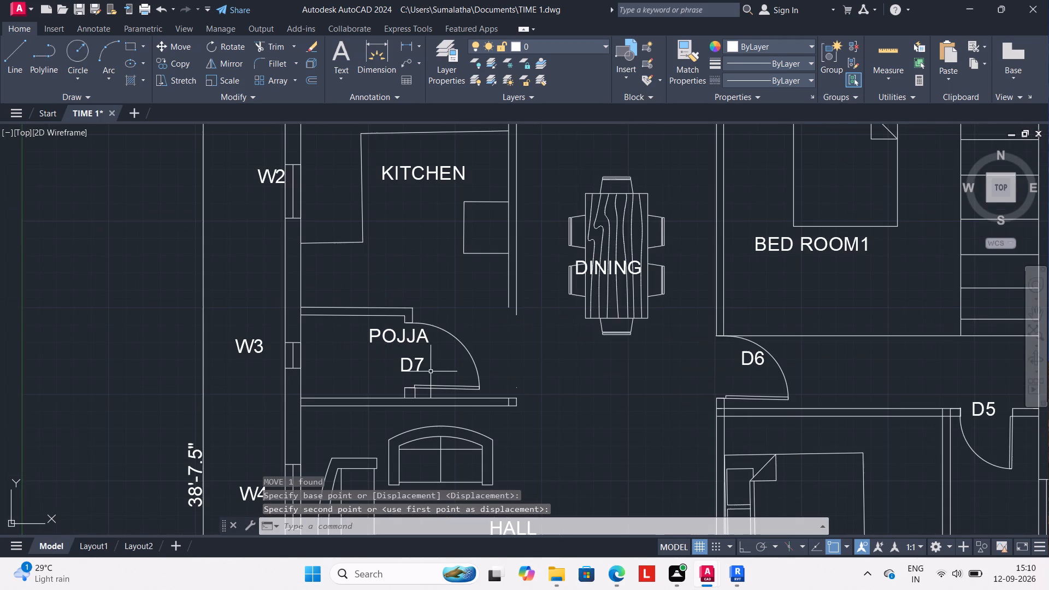
click(382, 337)
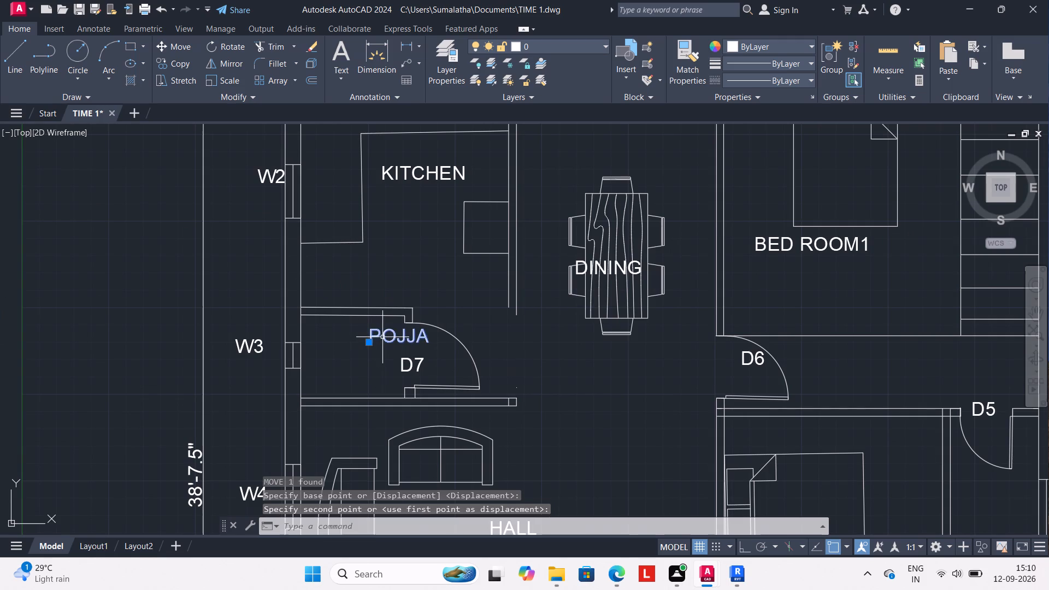
key(m)
key(Return)
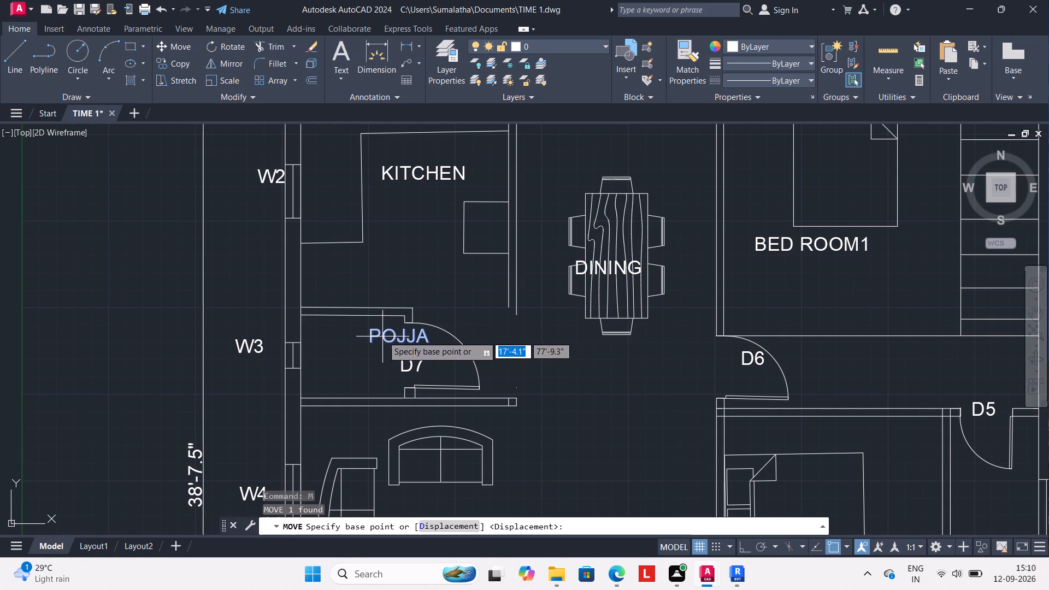
drag(382, 336, 352, 347)
click(351, 347)
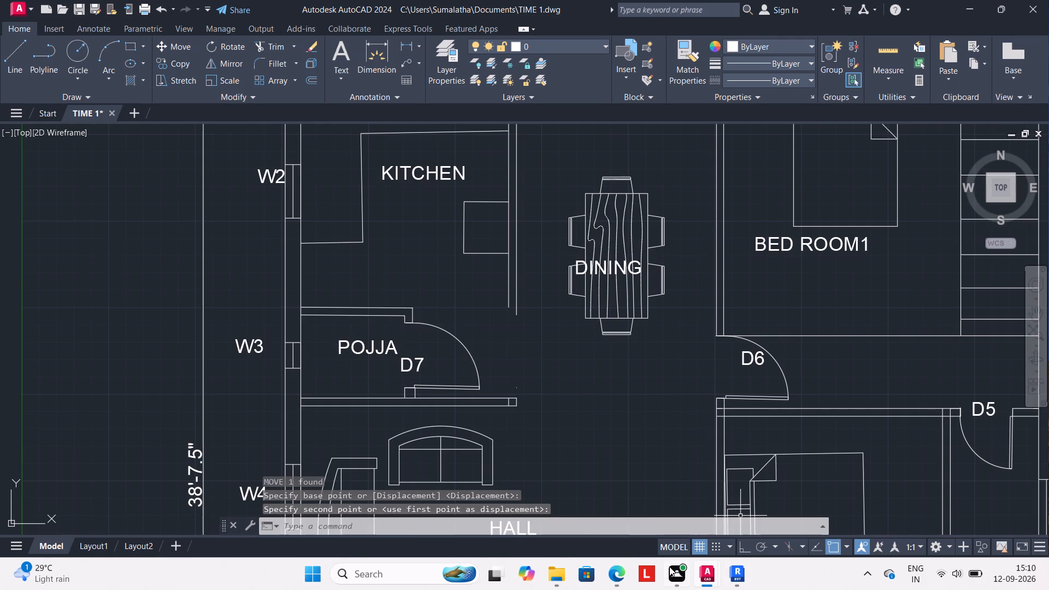
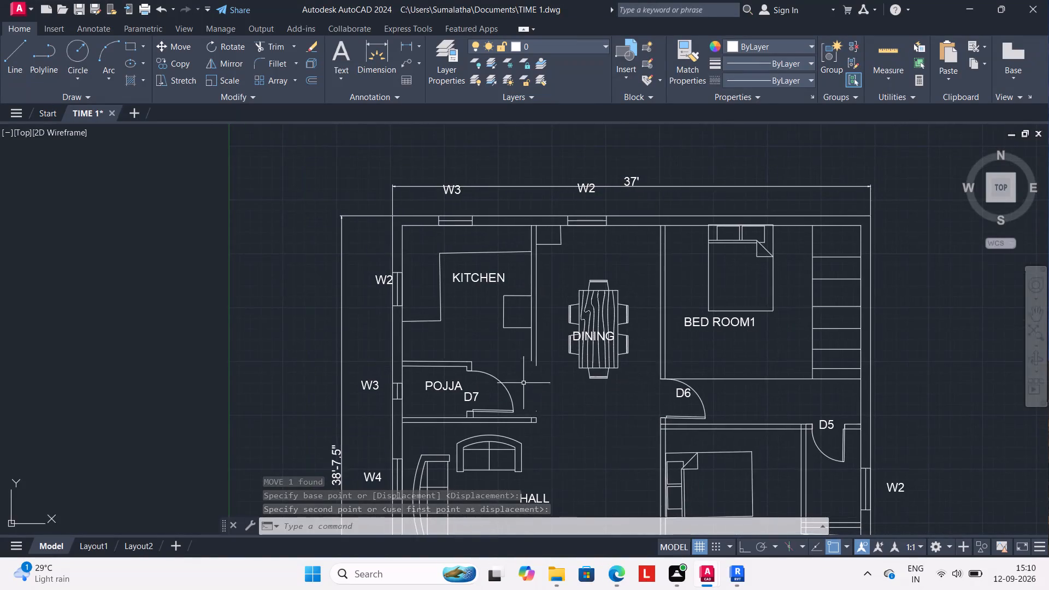
Close the open lower end of the wall between KITCHEN and DINING with lines joining its two faces.
scroll(518, 376, up, 2)
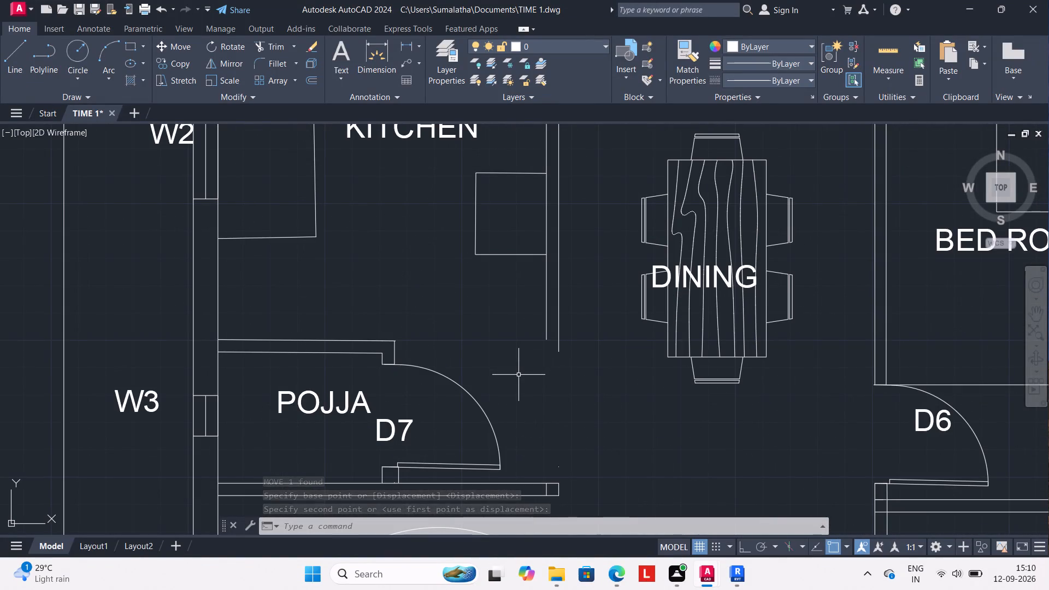
key(l)
key(Return)
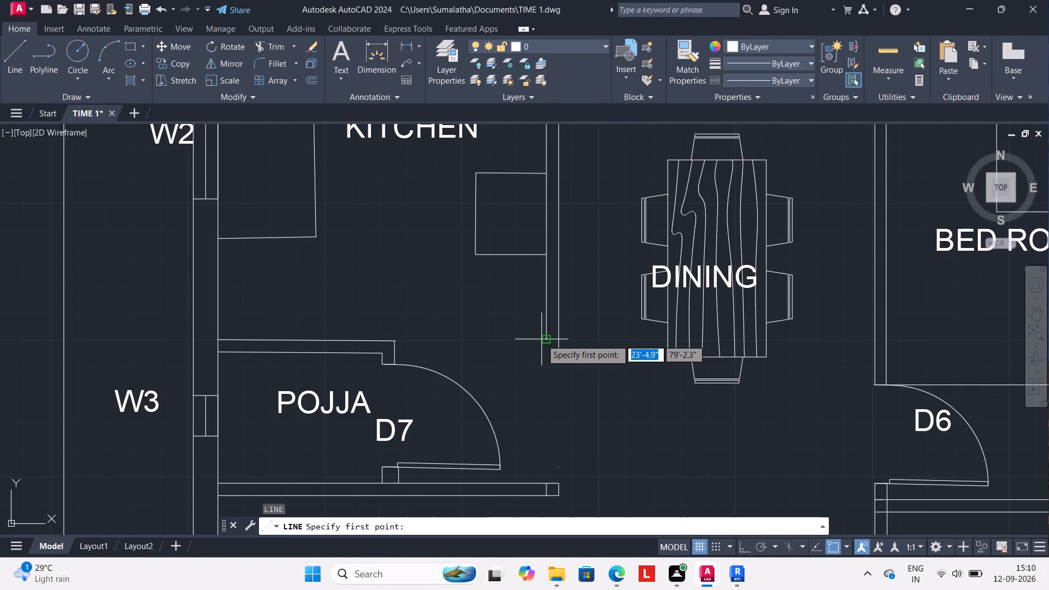
click(561, 352)
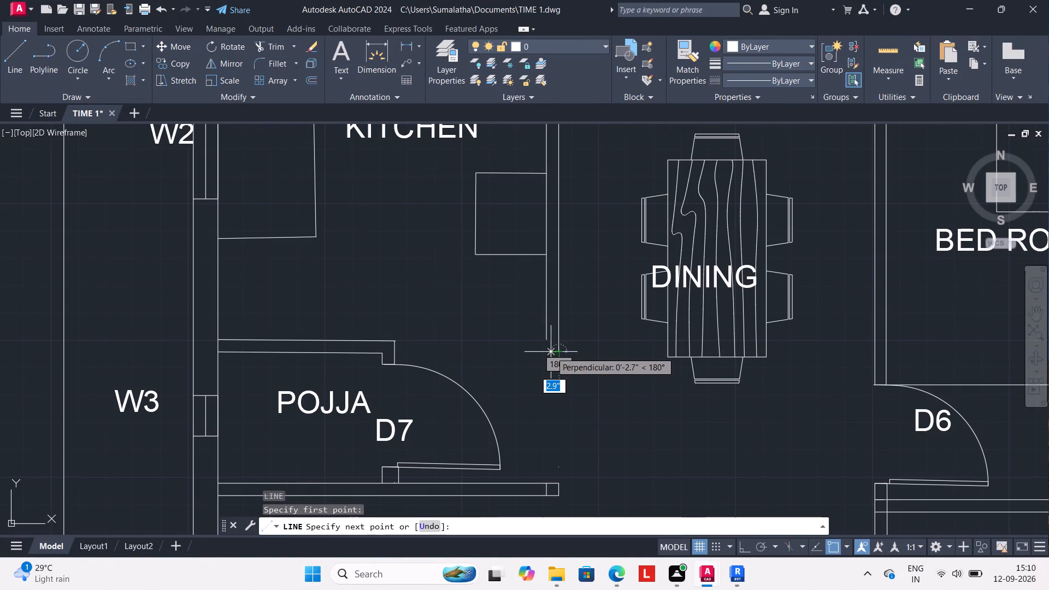
click(545, 354)
click(543, 338)
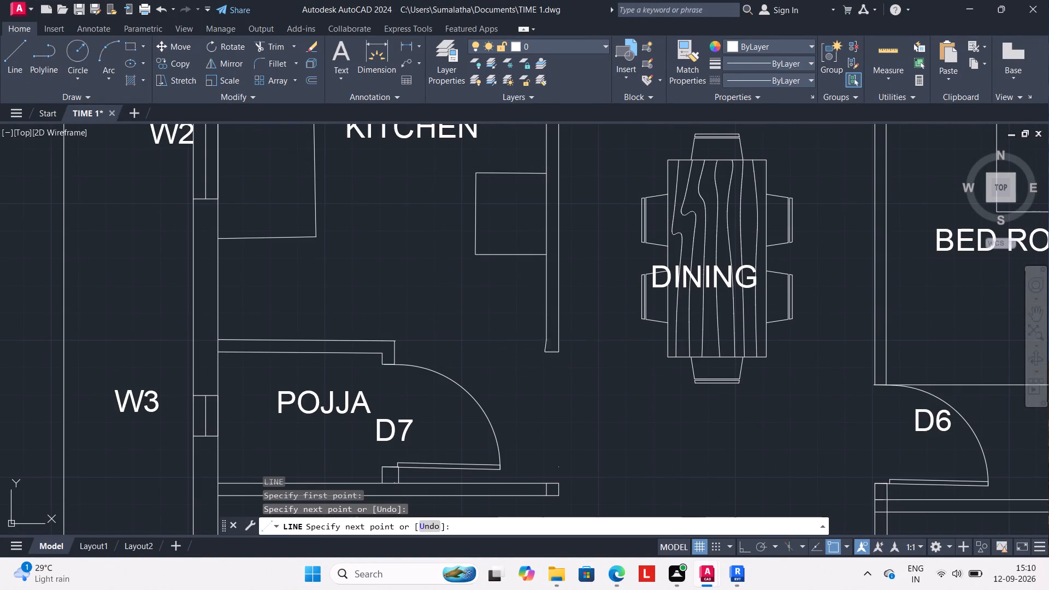
key(Escape)
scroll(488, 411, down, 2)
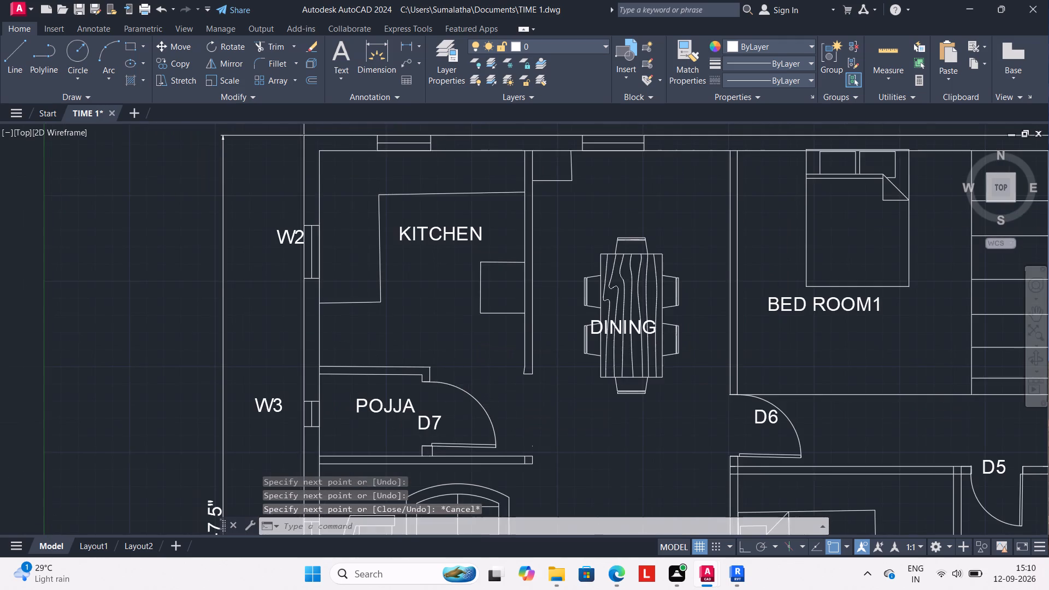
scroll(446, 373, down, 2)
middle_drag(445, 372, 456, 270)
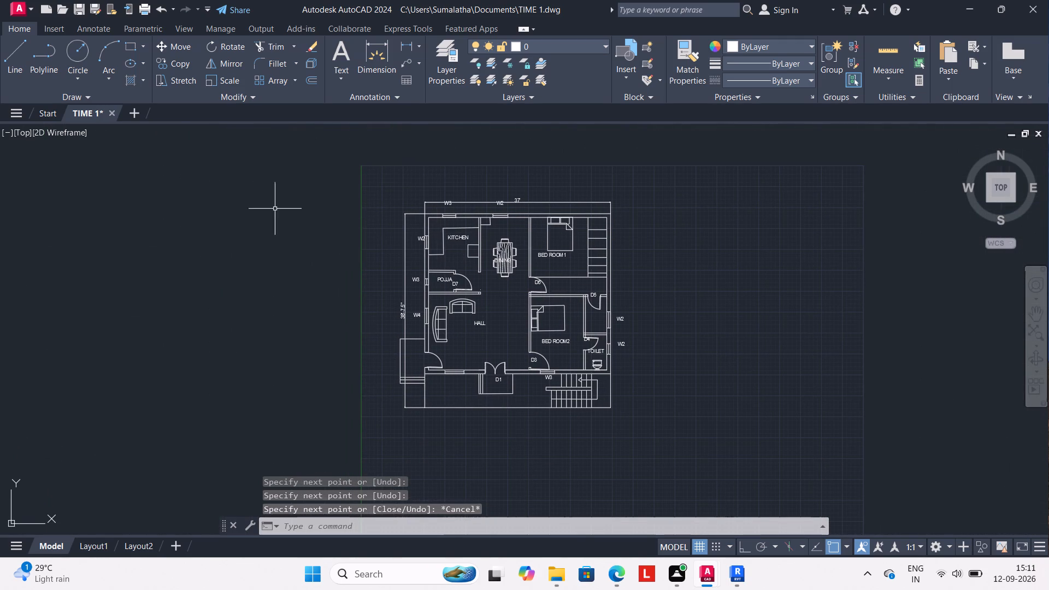